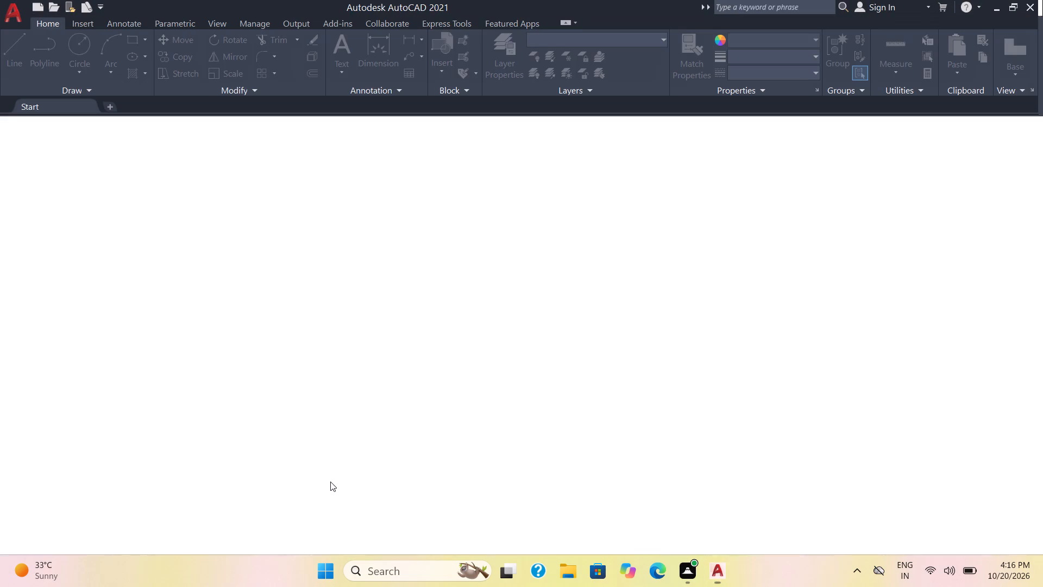
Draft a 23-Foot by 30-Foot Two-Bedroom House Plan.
Start a new blank drawing.
left_click(221, 277)
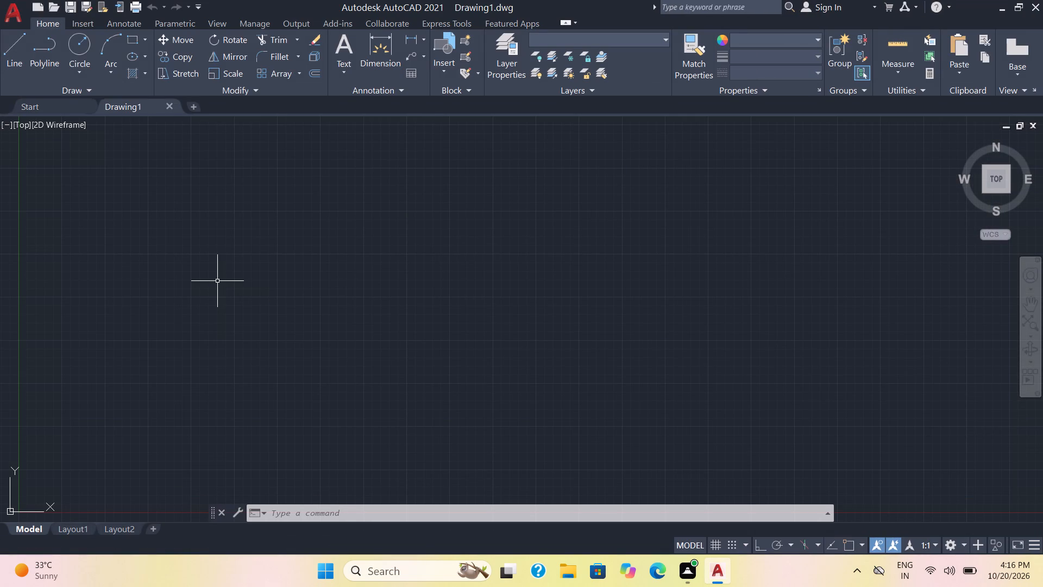
right_click_drag(877, 359, 871, 355)
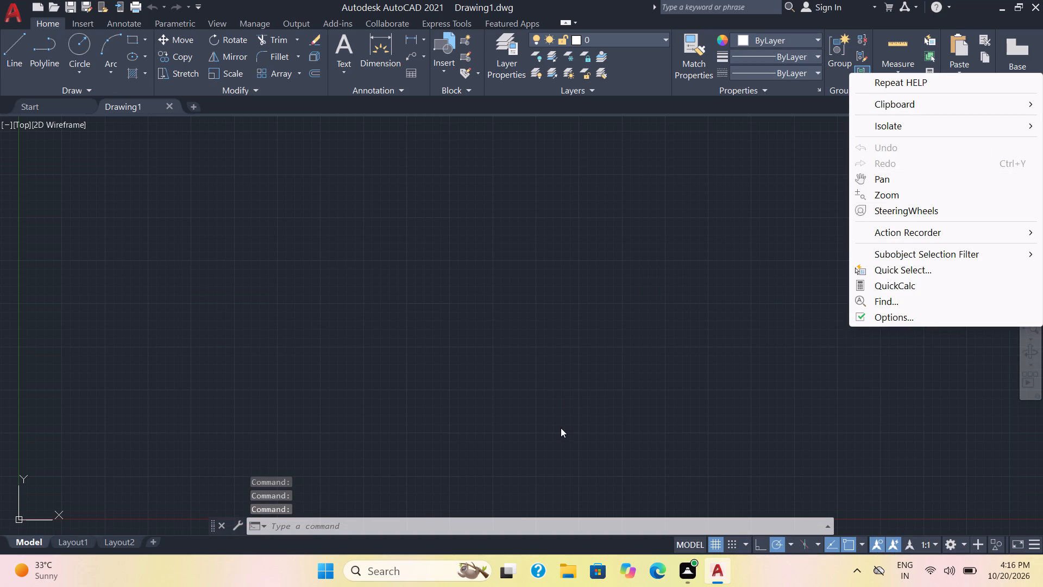
left_click(403, 521)
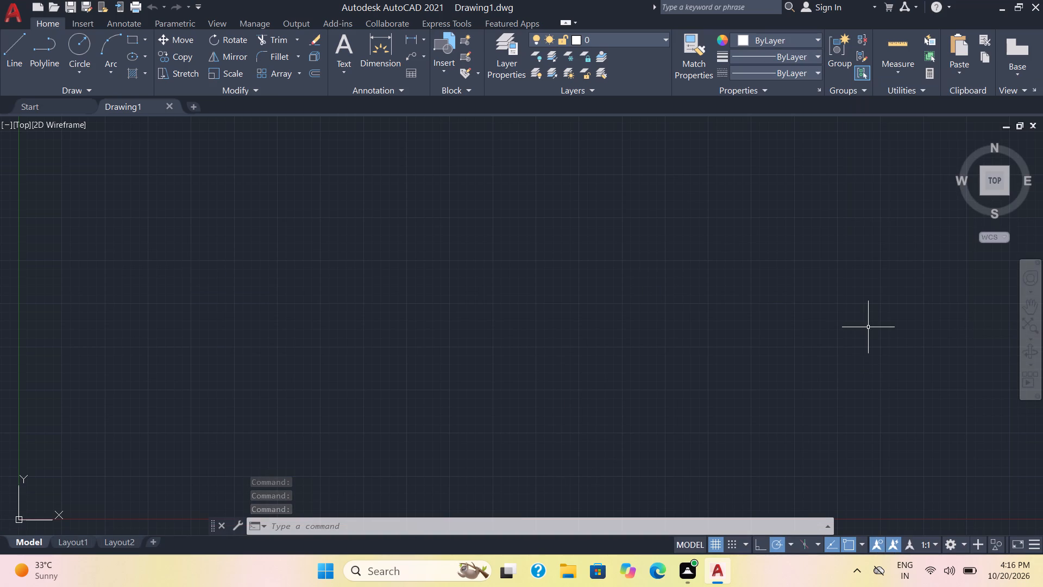
Turn on command logging to file with LOGFILEON.
key("l")
key("o")
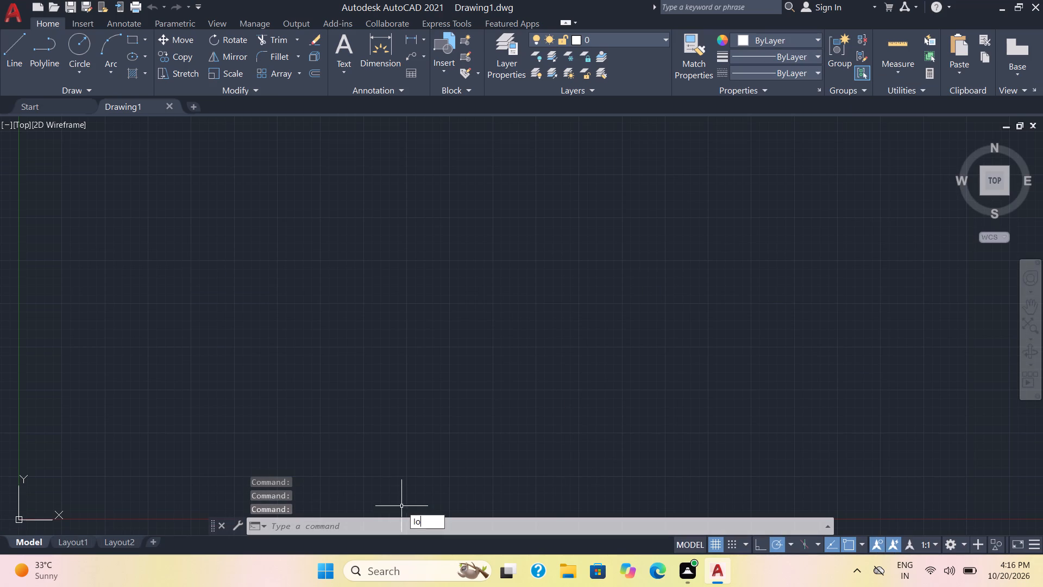
type("gf")
key("i")
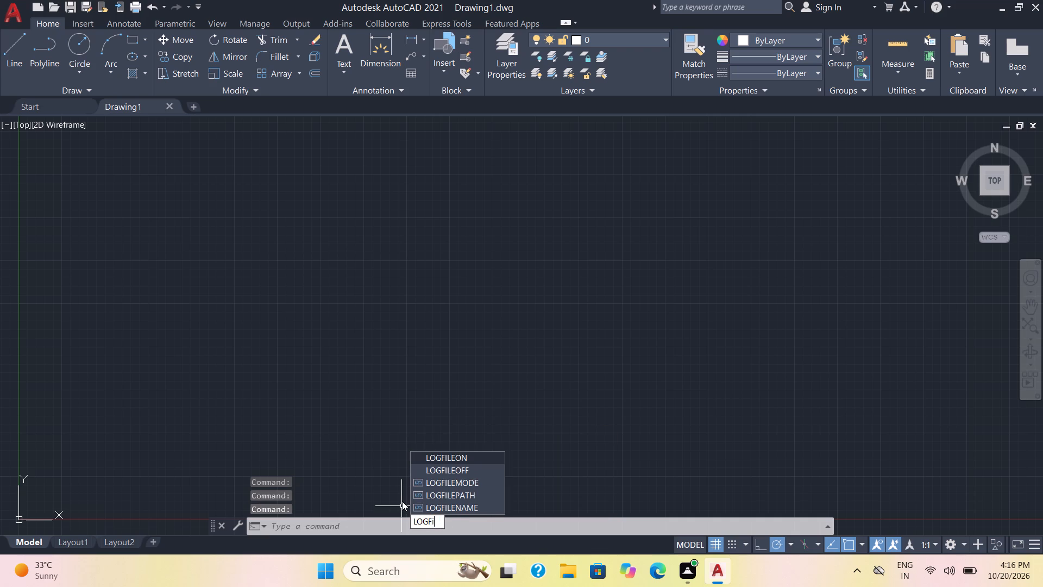
key("l")
type("eo")
key("n")
key("Return")
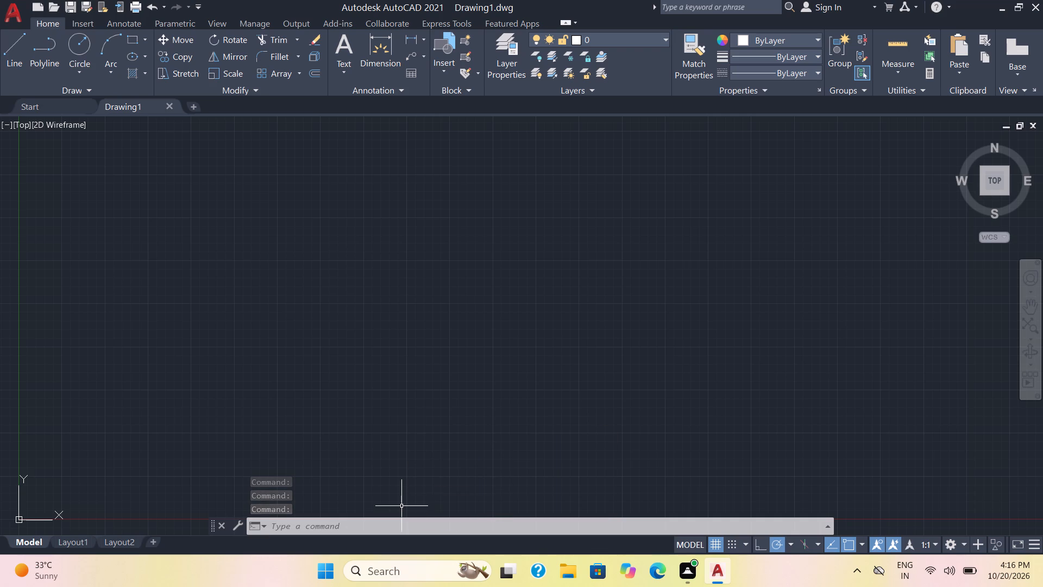
Configure the drawing units with Engineering length type and 0'-0" precision.
type("units")
key("Return")
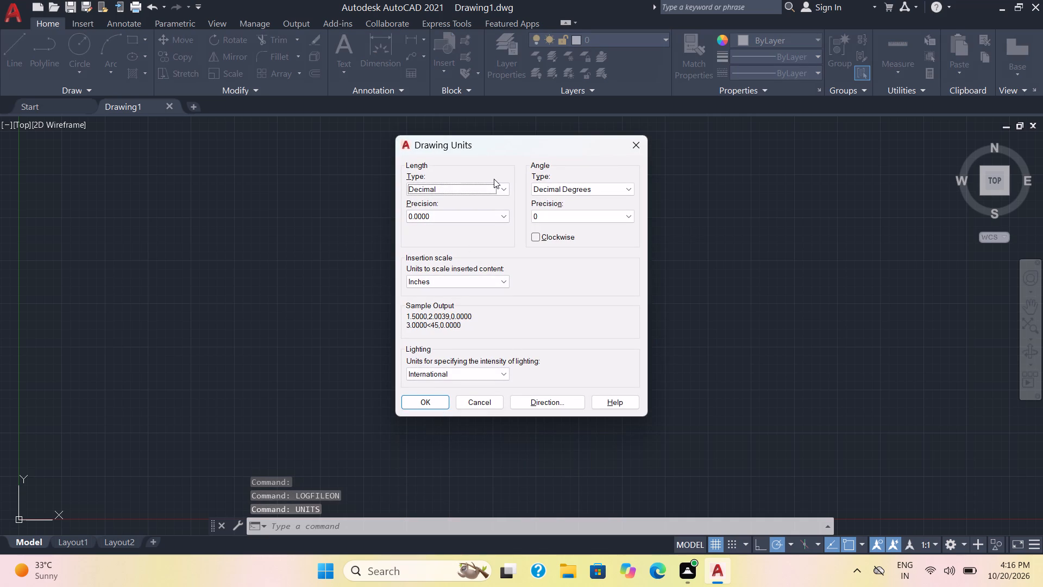
left_click(506, 190)
left_click(474, 216)
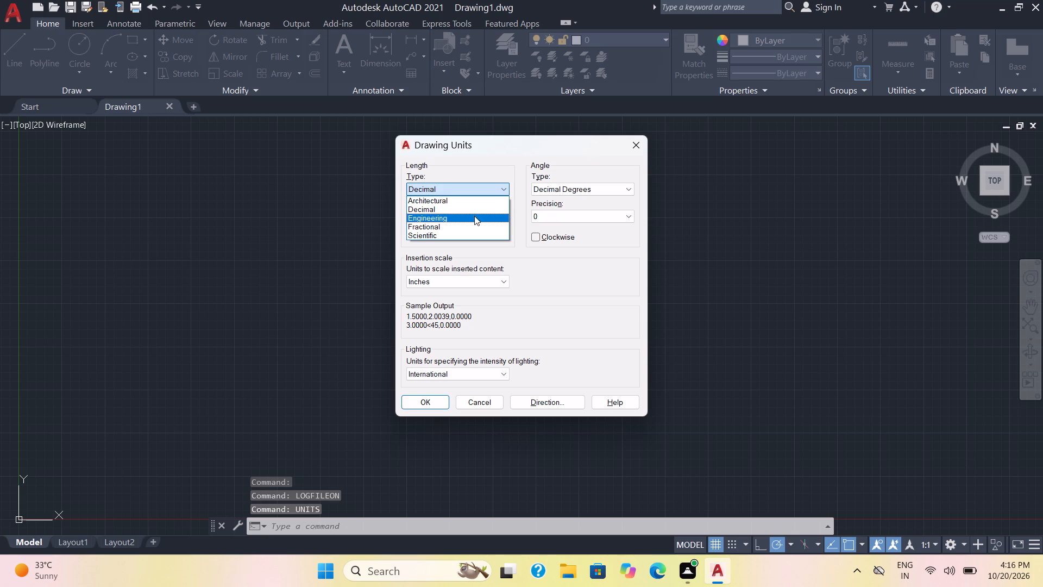
left_click(474, 216)
left_click(468, 227)
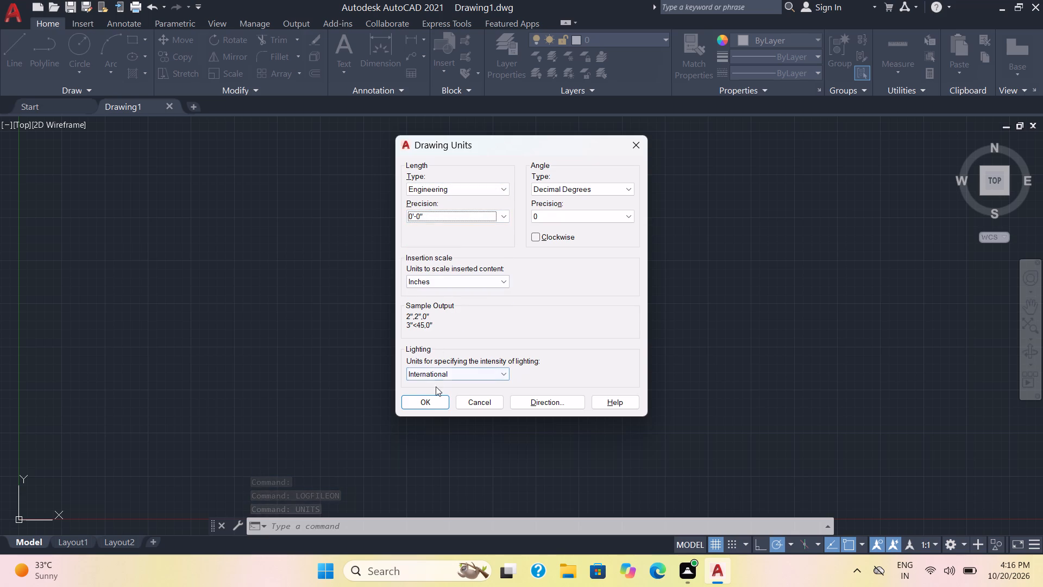
left_click(433, 403)
Modify the Standard dimension style to use a text height of 4 inches.
key("d")
key("Return")
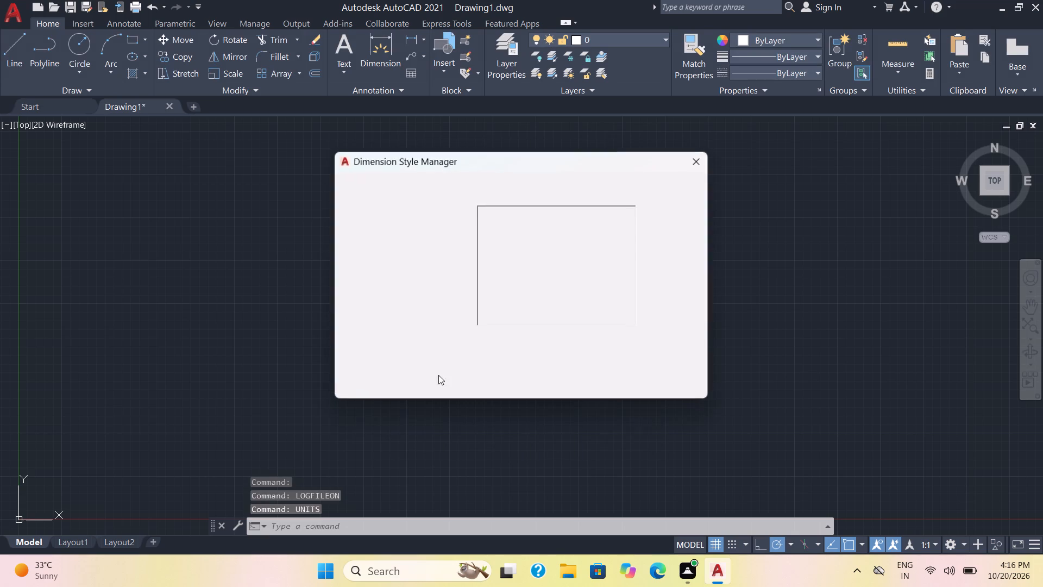
left_click(666, 255)
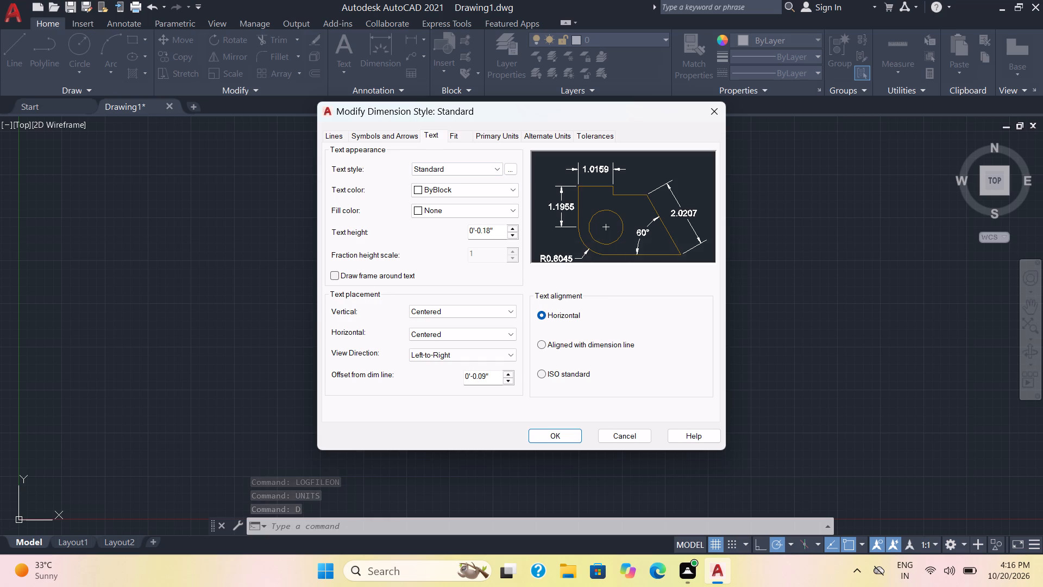
left_click_drag(495, 228, 457, 229)
key("4")
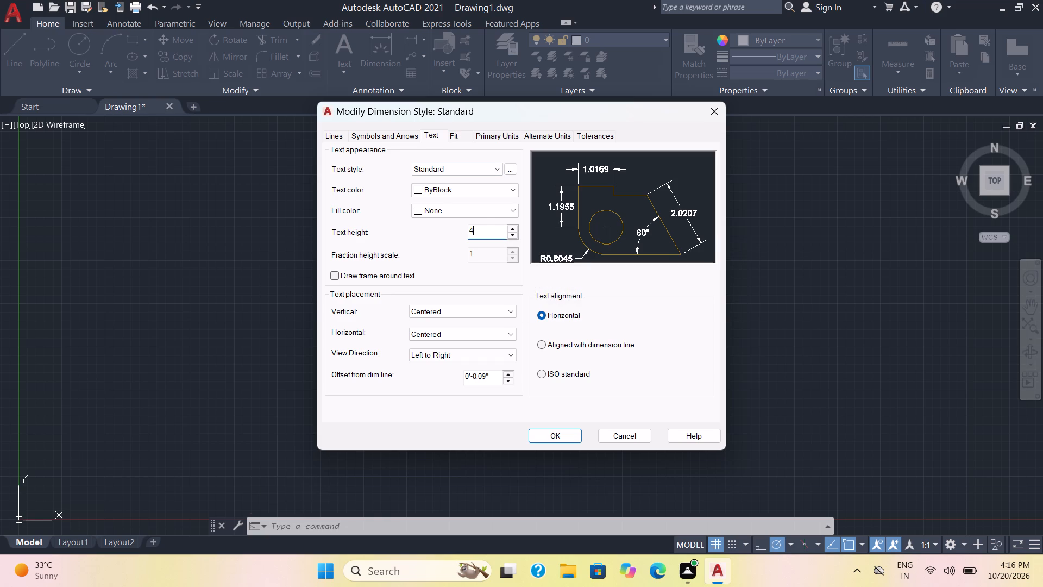
key("Return")
Set the Standard dimension style's primary units to Engineering, with 0'-0" precision and a 6" round-off.
left_click(496, 130)
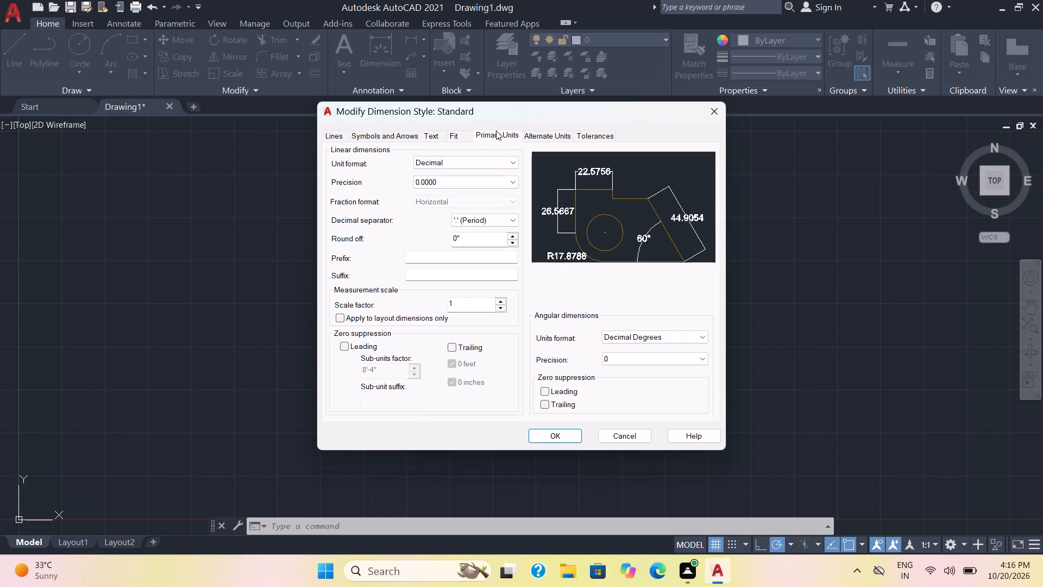
left_click(510, 164)
left_click(473, 192)
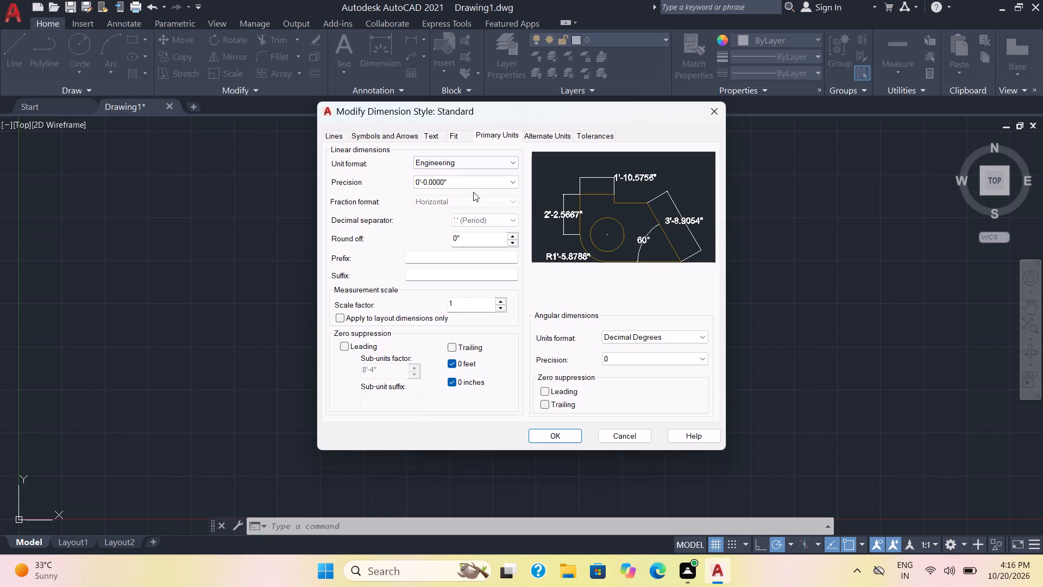
left_click(475, 180)
left_click(472, 189)
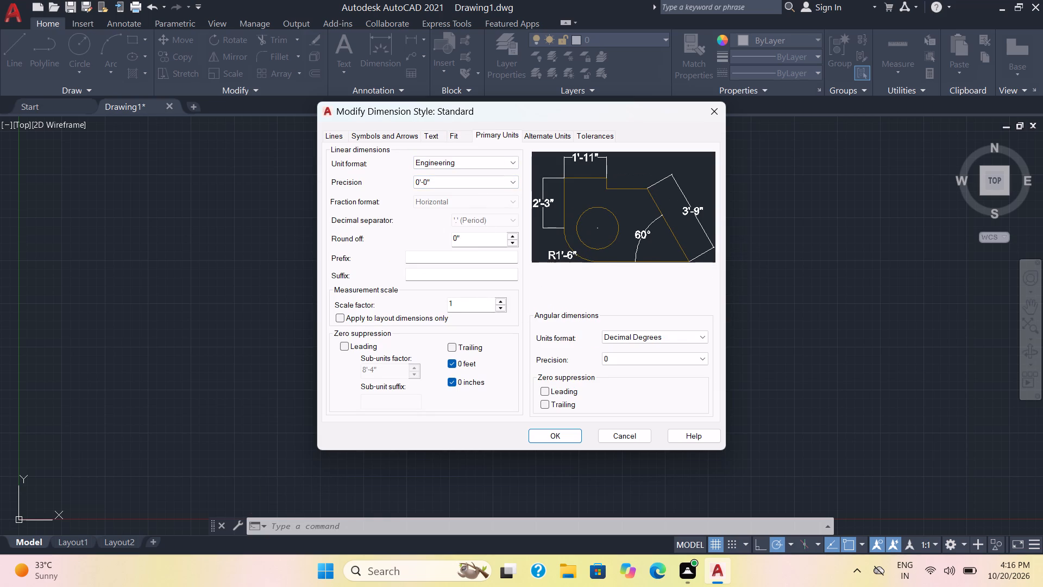
left_click_drag(480, 235, 449, 245)
key("6")
key("Return")
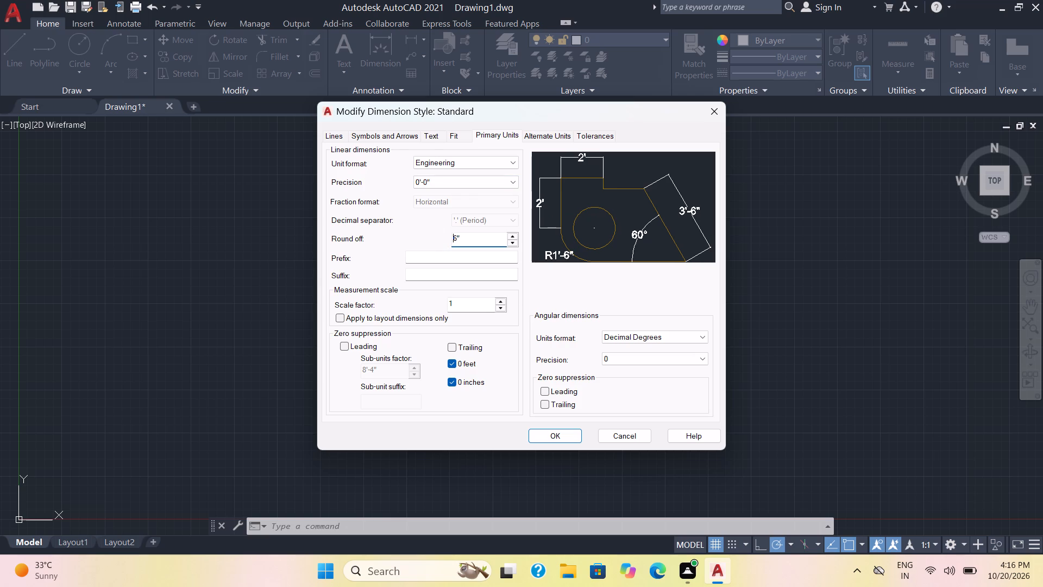
left_click(555, 439)
Make Standard the current dimension style and close the Dimension Style Manager.
left_click(682, 214)
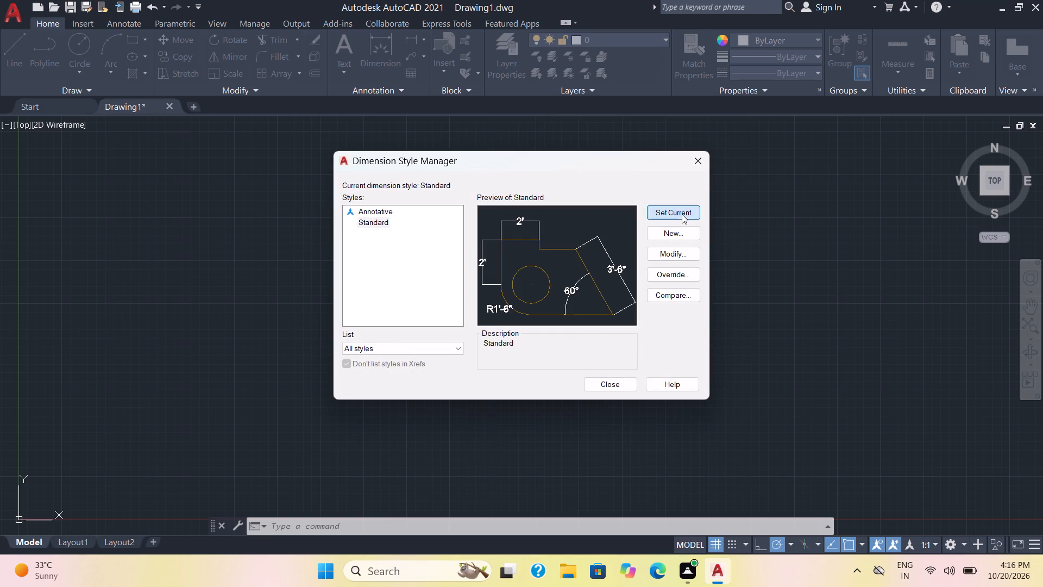
left_click(682, 214)
left_click(681, 214)
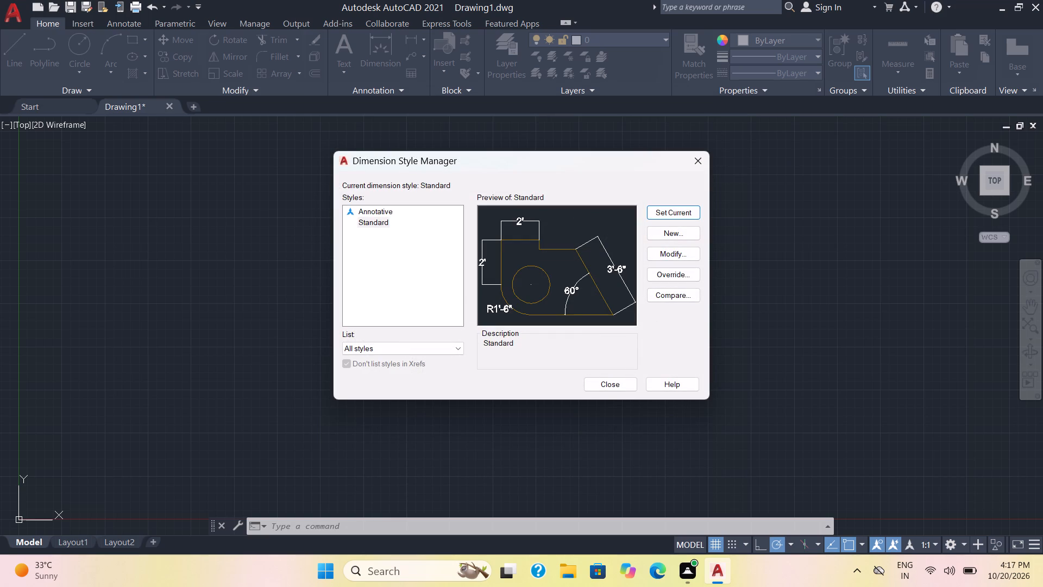
left_click(613, 387)
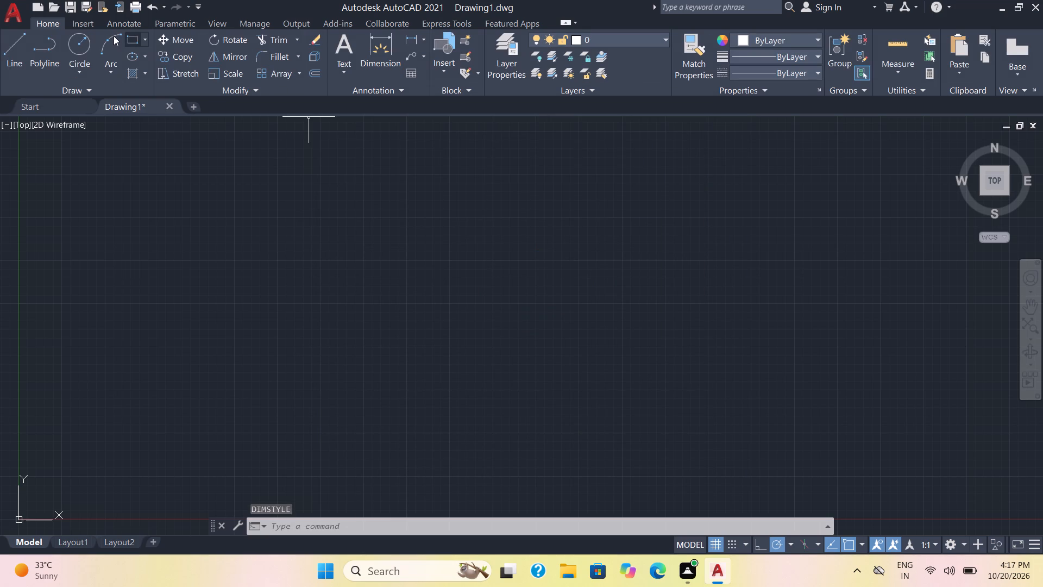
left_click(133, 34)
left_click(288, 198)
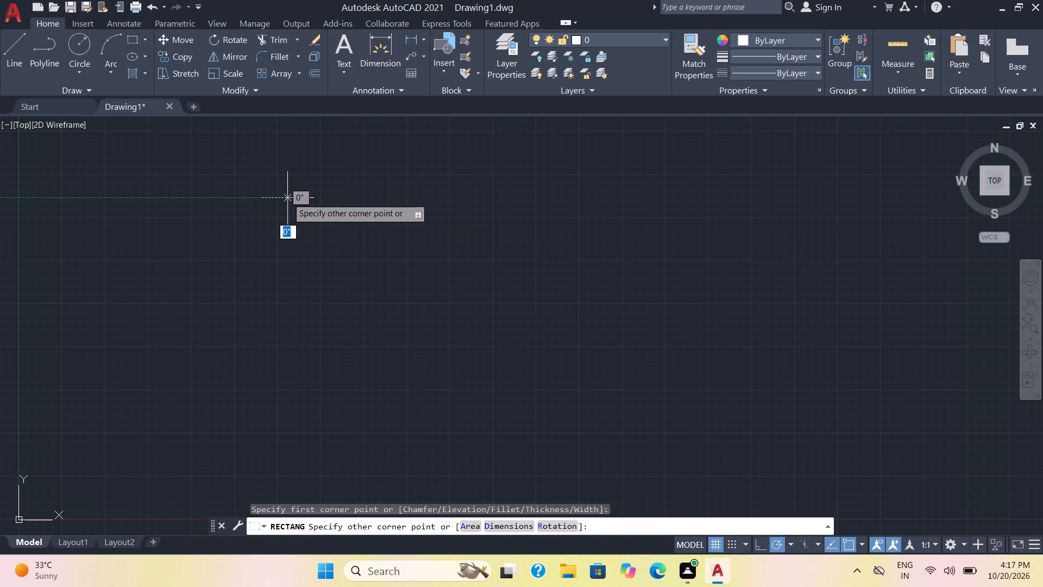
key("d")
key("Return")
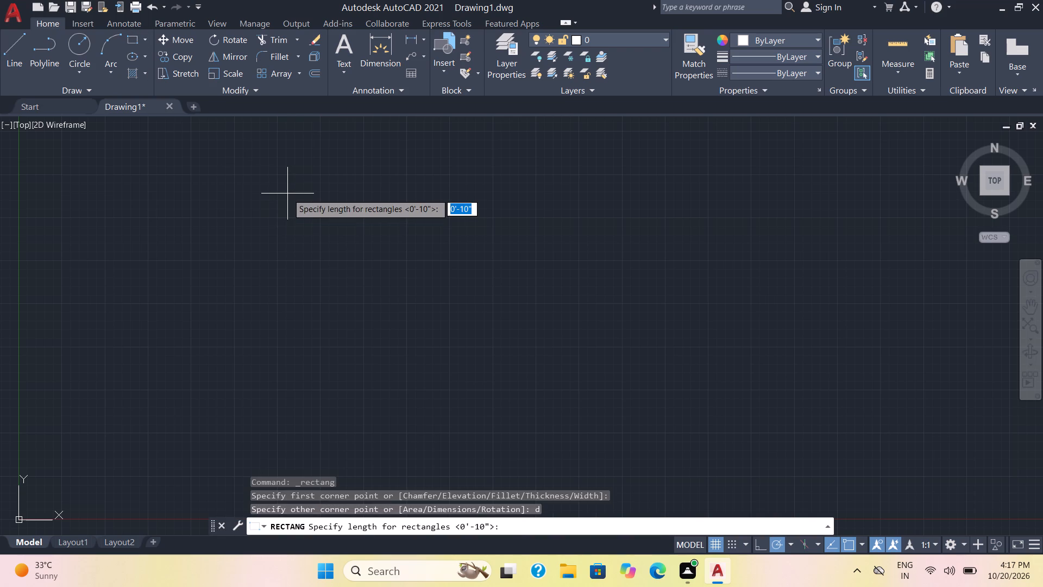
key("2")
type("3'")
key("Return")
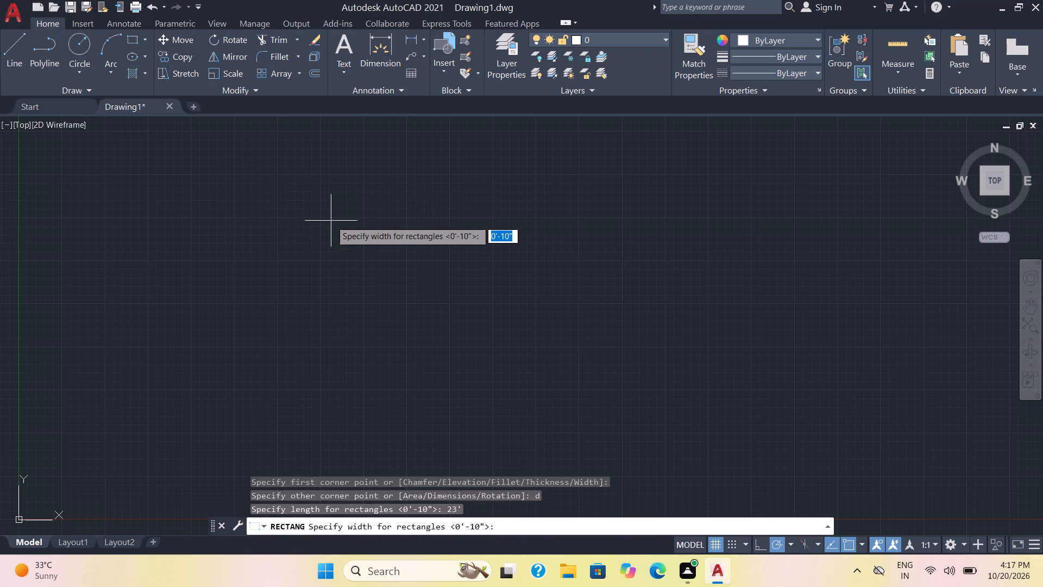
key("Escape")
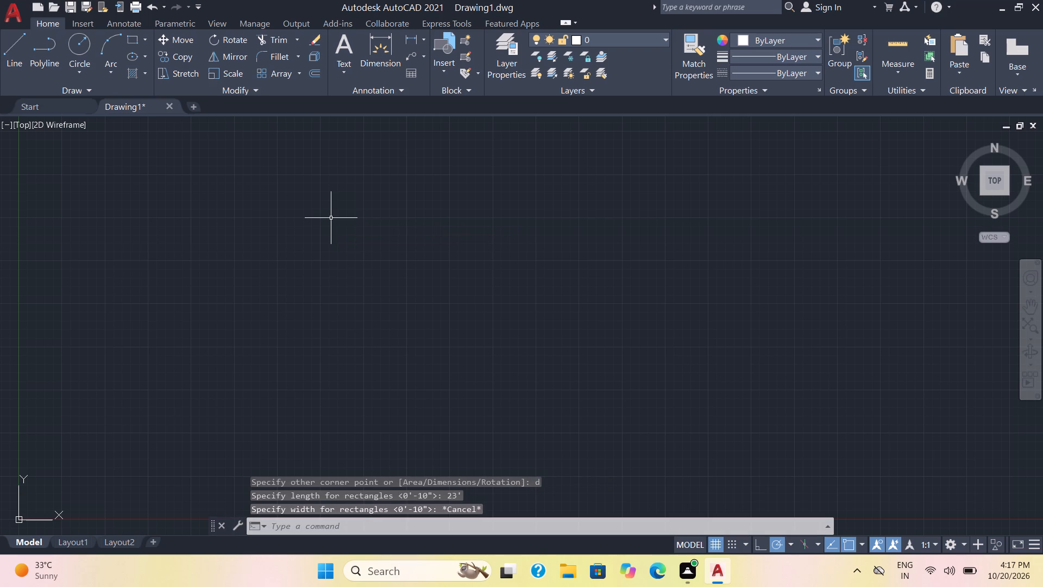
Draw a rectangle by dimensions, with a length of 23' and a width of 30'.
key("r")
key("e")
key("c")
key("Return")
left_click(316, 204)
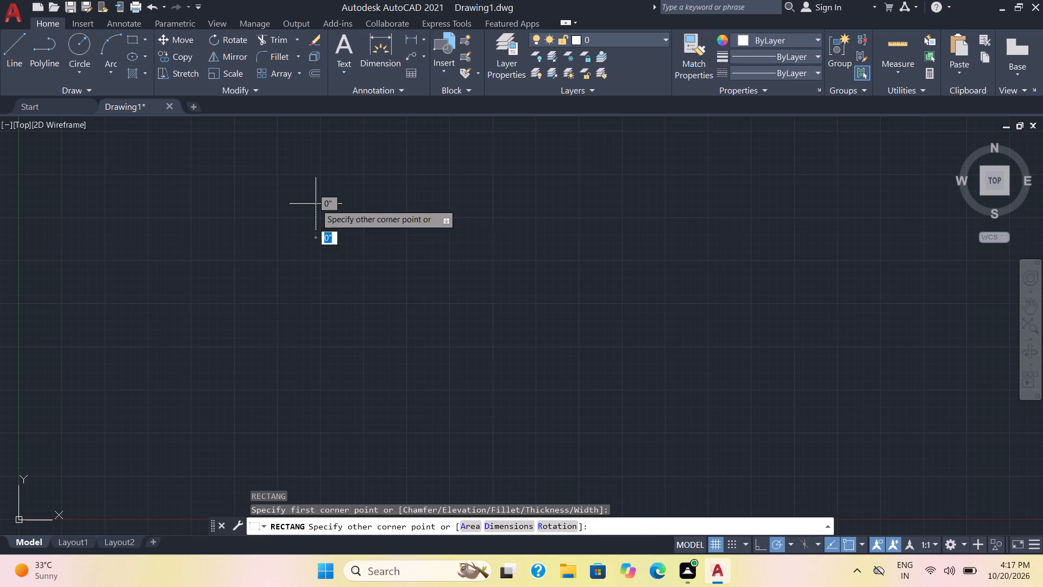
key("d")
key("Return")
type("23")
key("apostrophe")
key("Return")
type("30")
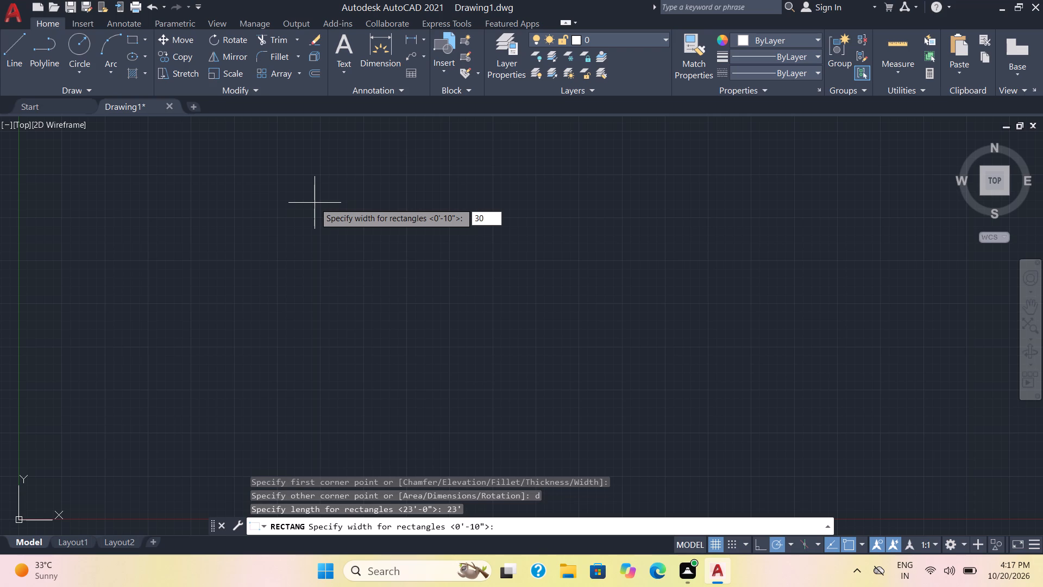
key("apostrophe")
key("Return")
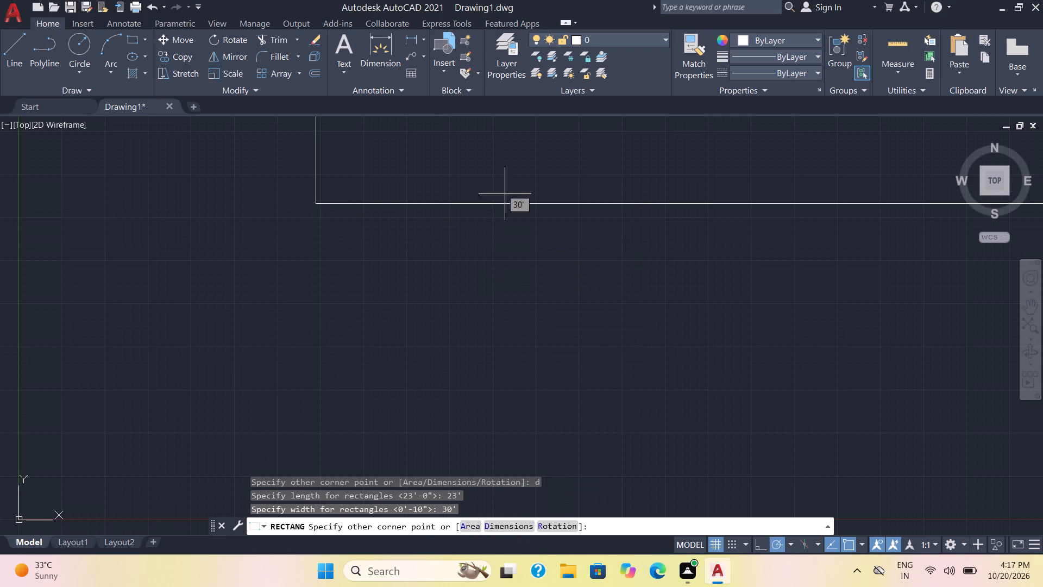
left_click(506, 165)
Move the rectangle by its upper-right corner up and to the right, away from the drawing origin.
scroll(507, 170, "down", 4)
scroll(630, 231, "down", 2)
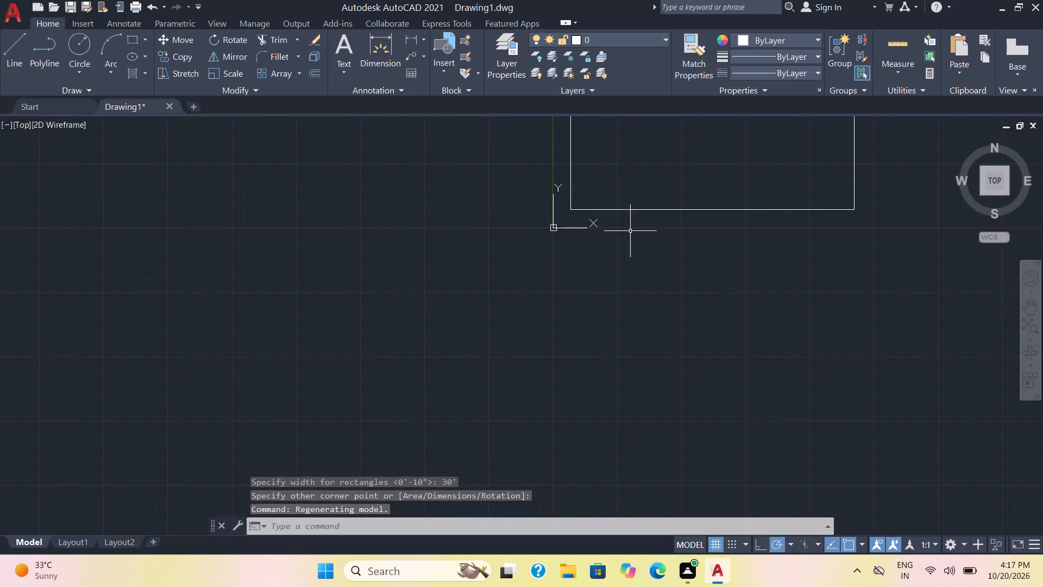
middle_click_drag(630, 231, 480, 480)
scroll(639, 379, "down", 2)
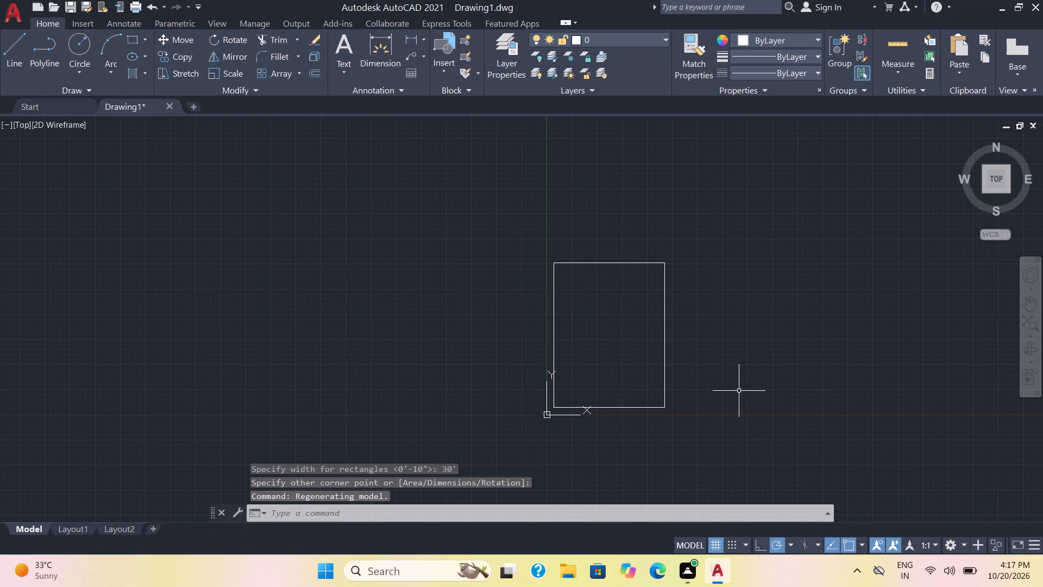
left_click(712, 415)
left_click(606, 349)
key("m")
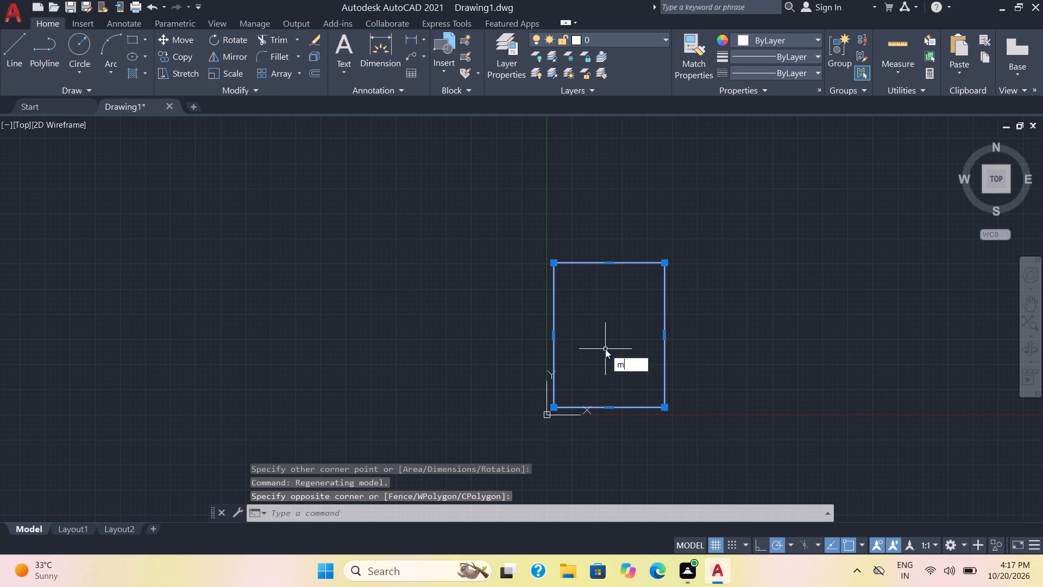
key("Return")
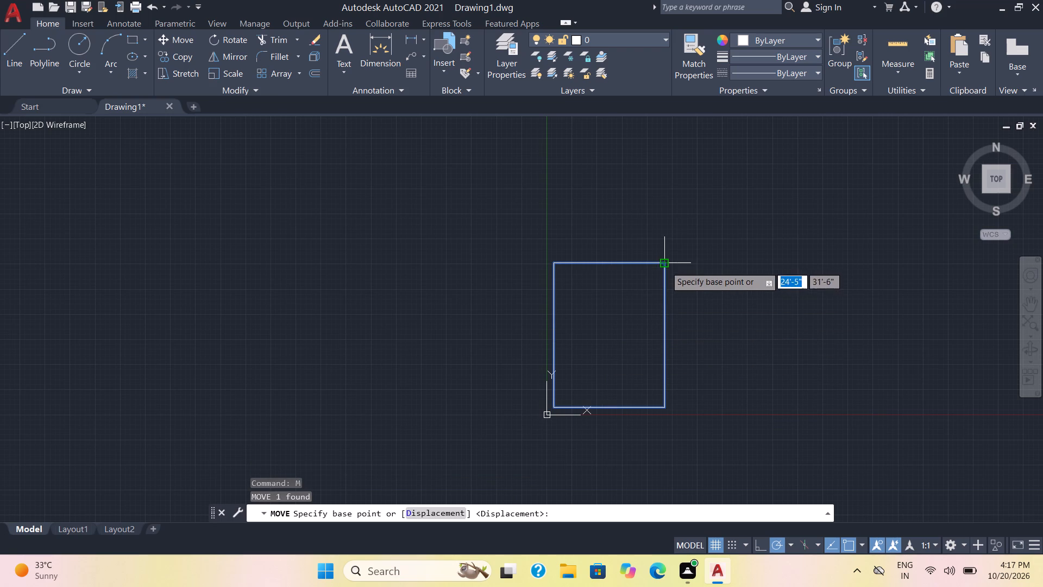
left_click(665, 266)
middle_click_drag(844, 150, 781, 168)
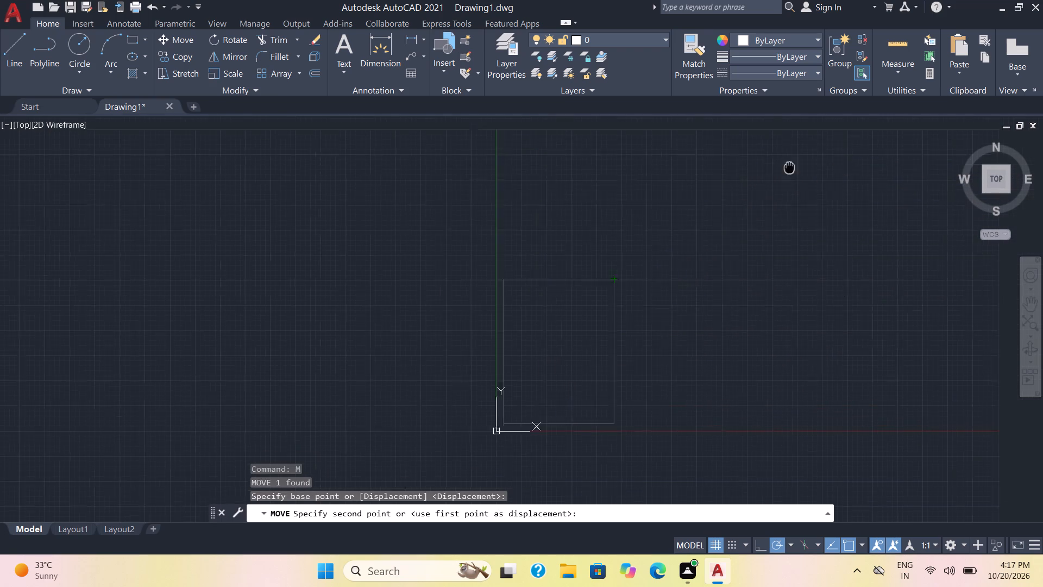
middle_click_drag(781, 168, 580, 180)
left_click(612, 170)
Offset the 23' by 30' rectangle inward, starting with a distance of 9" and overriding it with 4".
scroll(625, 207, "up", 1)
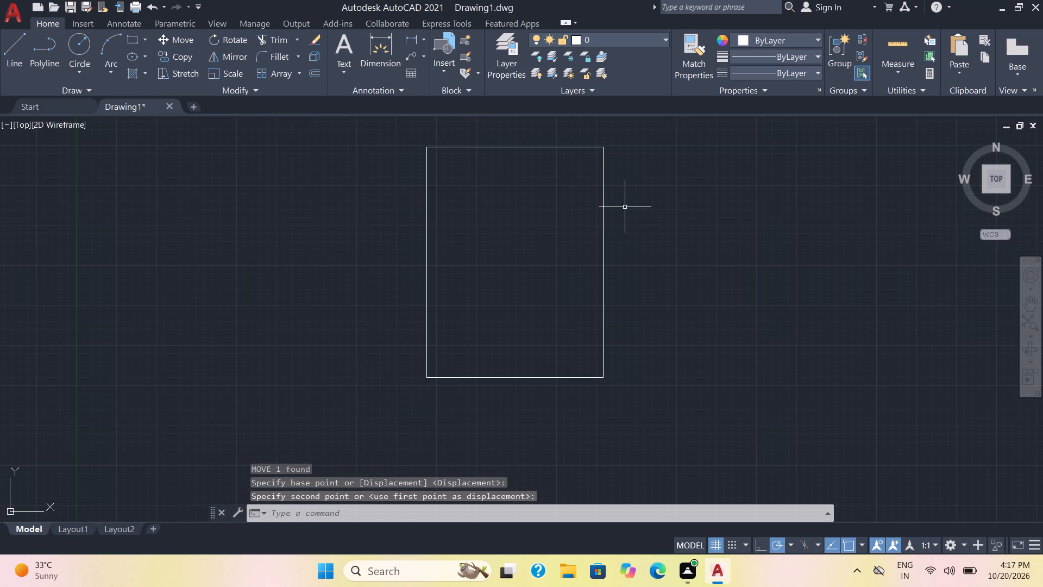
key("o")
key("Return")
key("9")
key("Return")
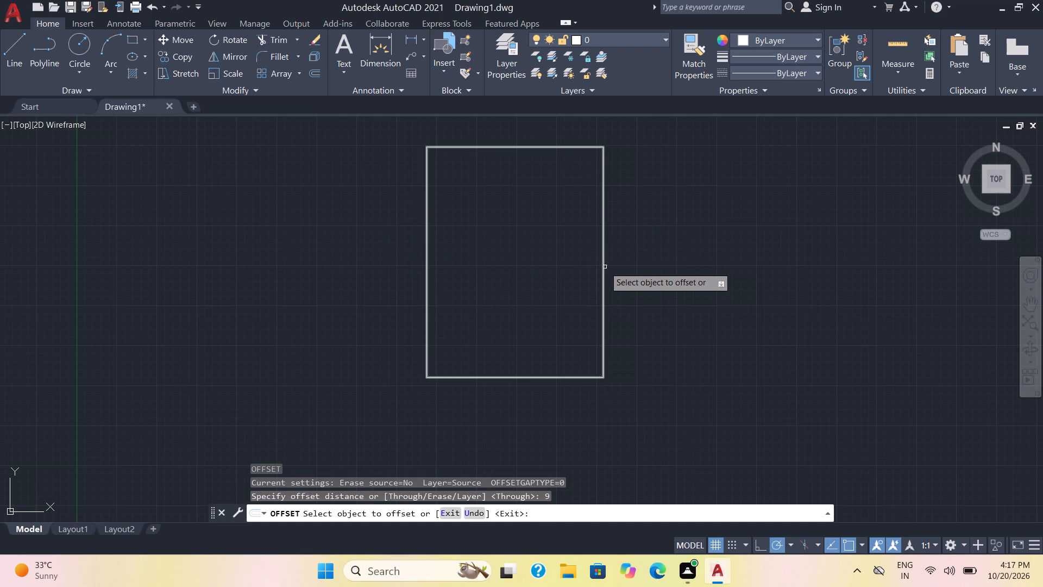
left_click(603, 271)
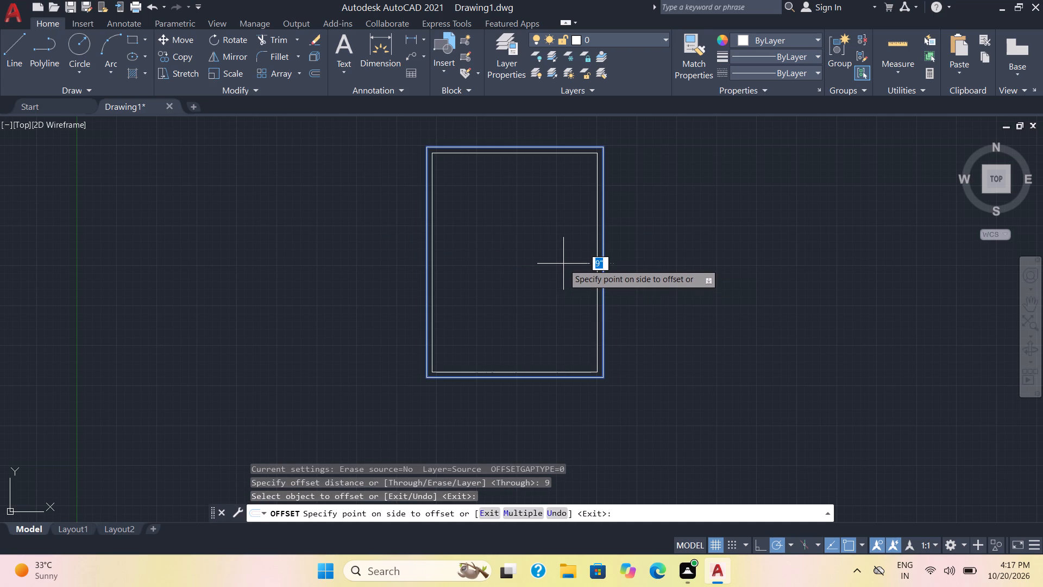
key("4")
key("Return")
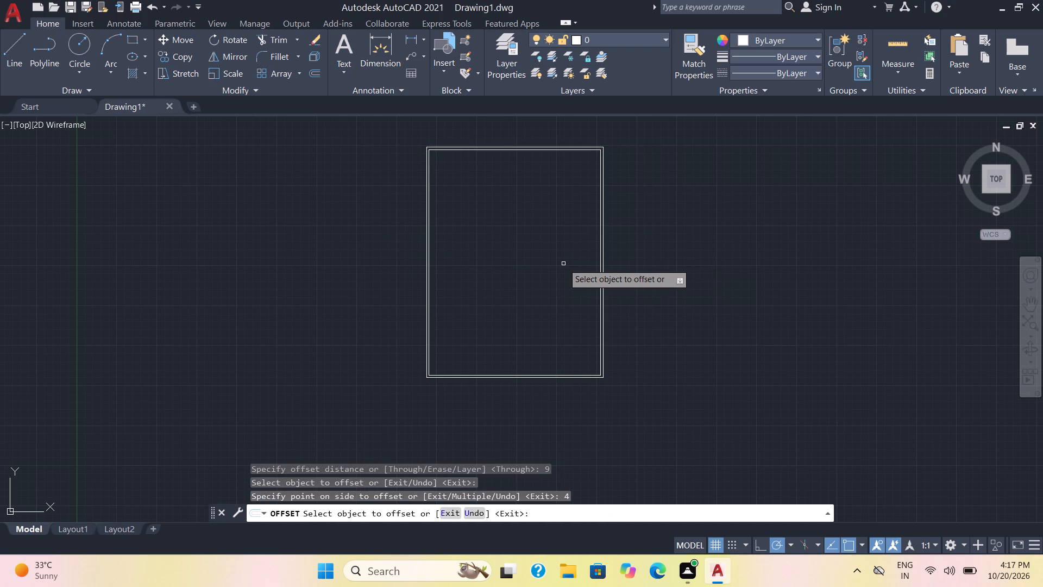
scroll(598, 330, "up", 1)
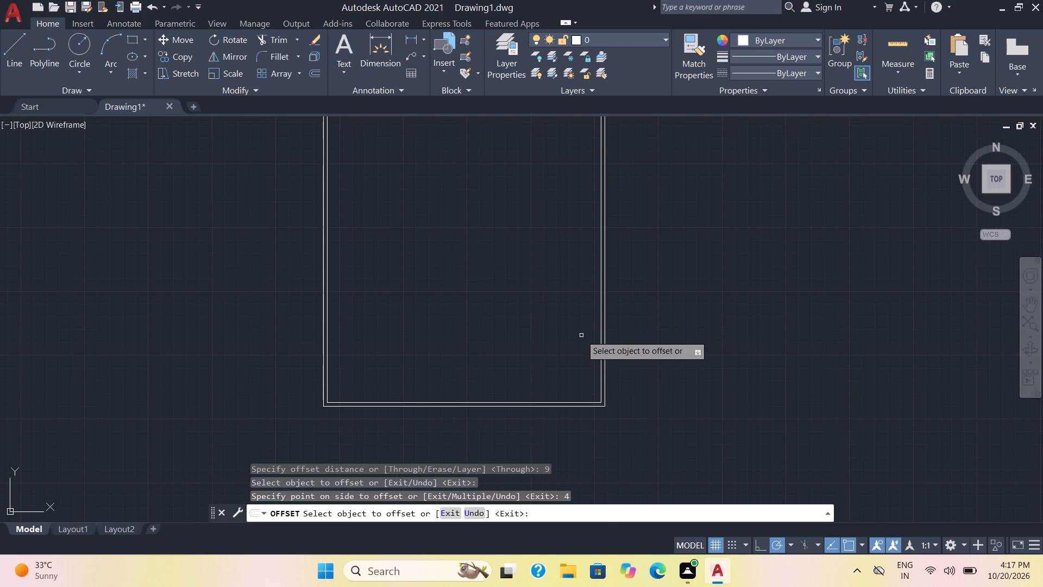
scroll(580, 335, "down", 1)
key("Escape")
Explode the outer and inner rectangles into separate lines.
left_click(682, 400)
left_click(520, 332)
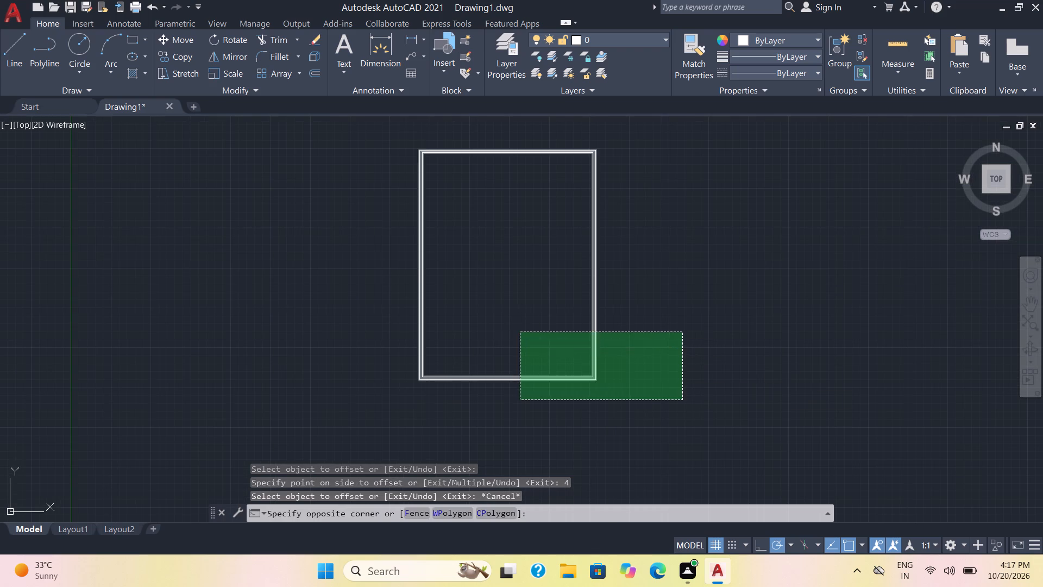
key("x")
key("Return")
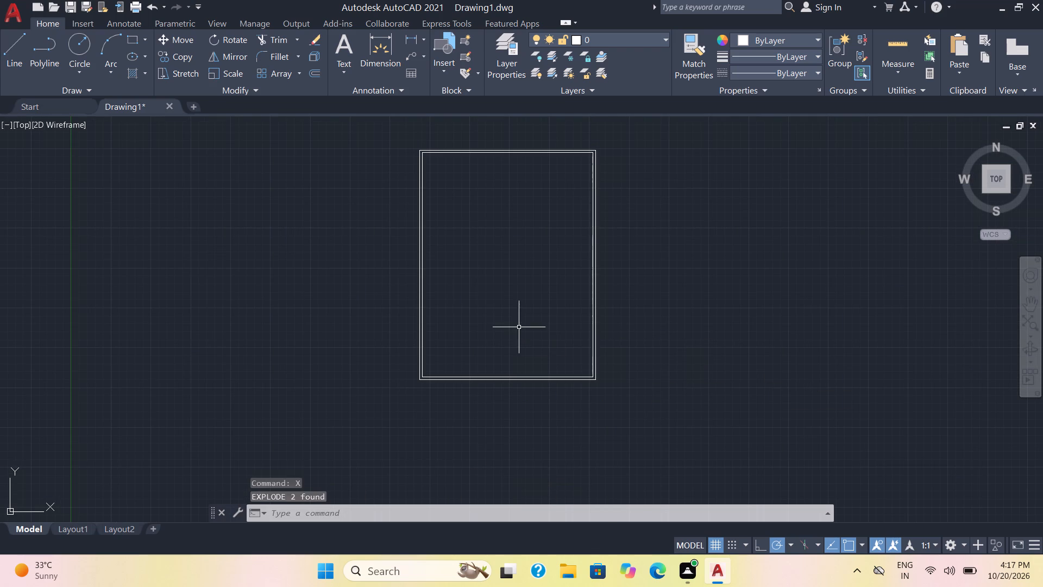
Open the 23' x 30' House Floor Plan image from the recent files, examine its room layout and dimensions, and return to the drawing.
left_click(568, 572)
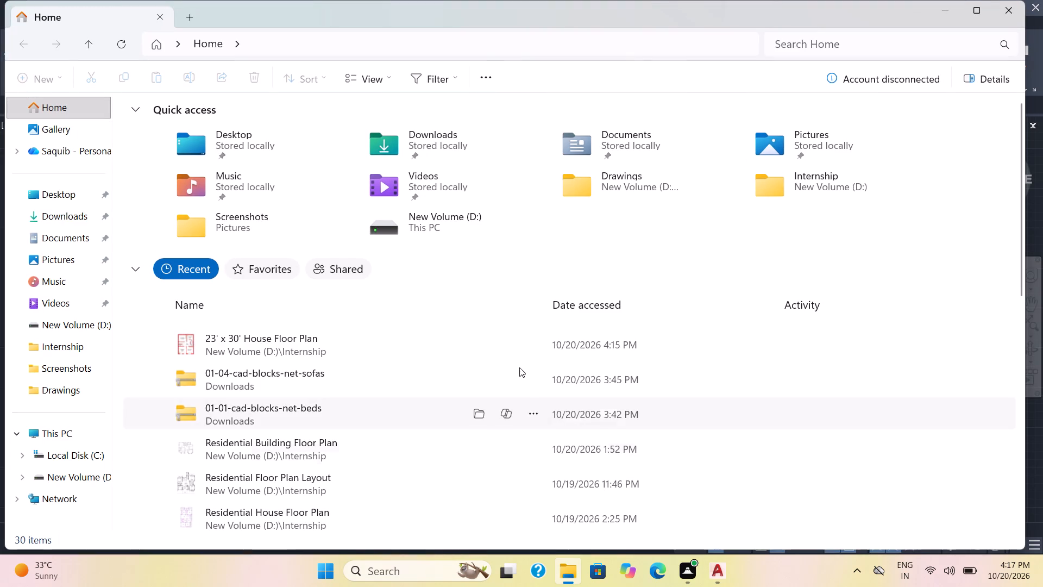
double_click(265, 340)
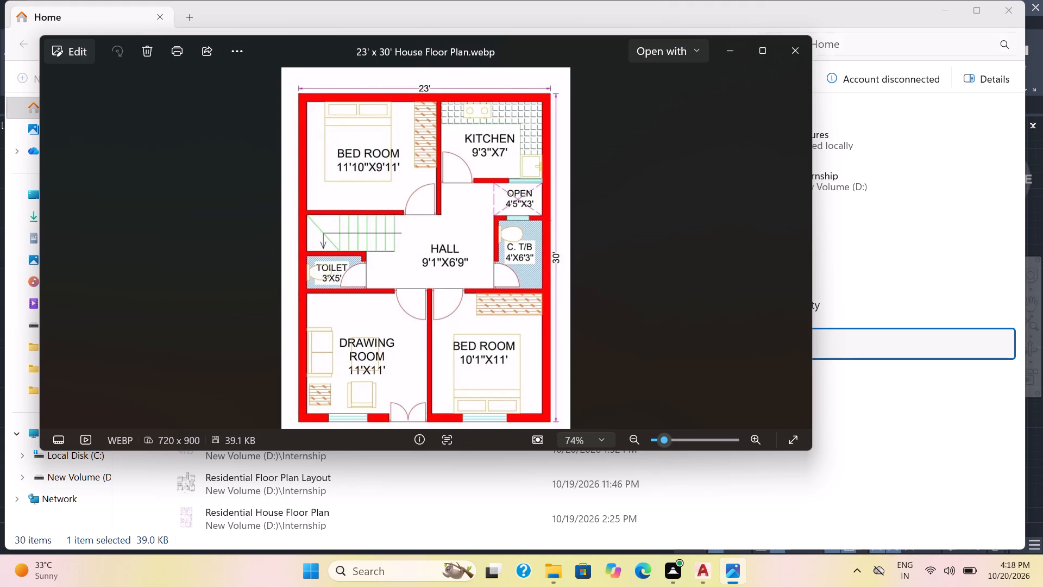
left_click(786, 51)
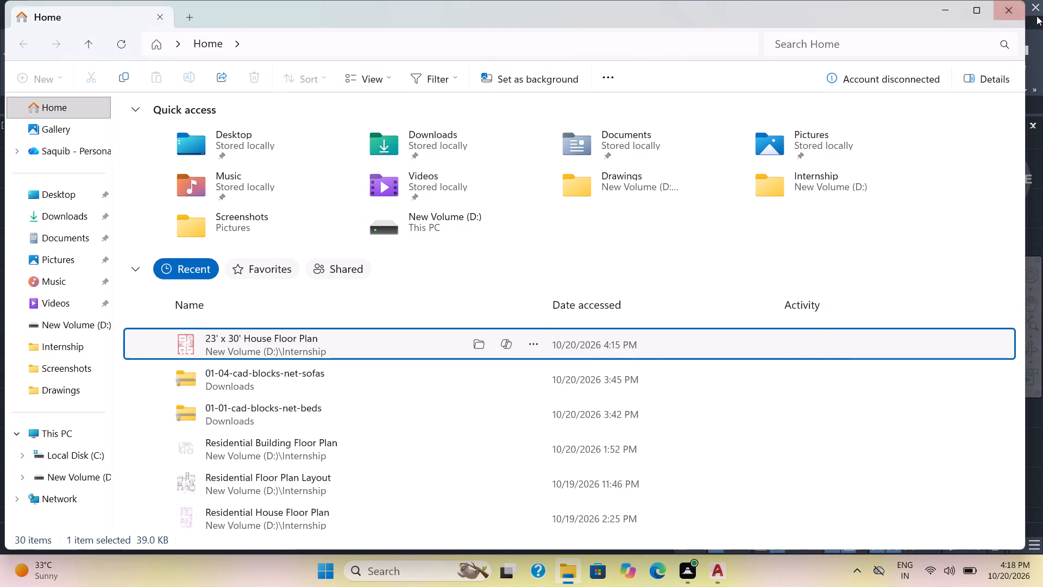
left_click(1014, 9)
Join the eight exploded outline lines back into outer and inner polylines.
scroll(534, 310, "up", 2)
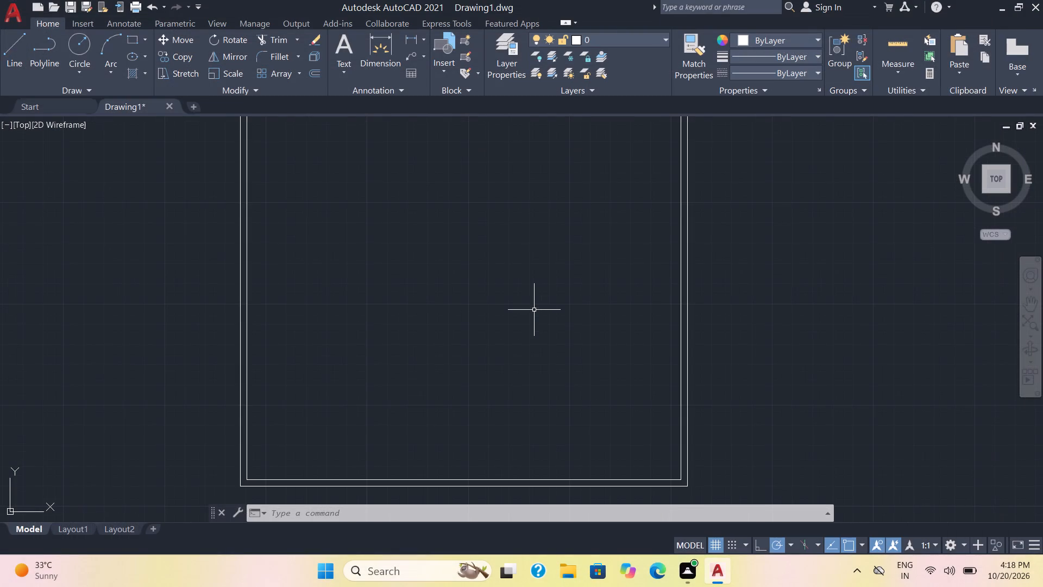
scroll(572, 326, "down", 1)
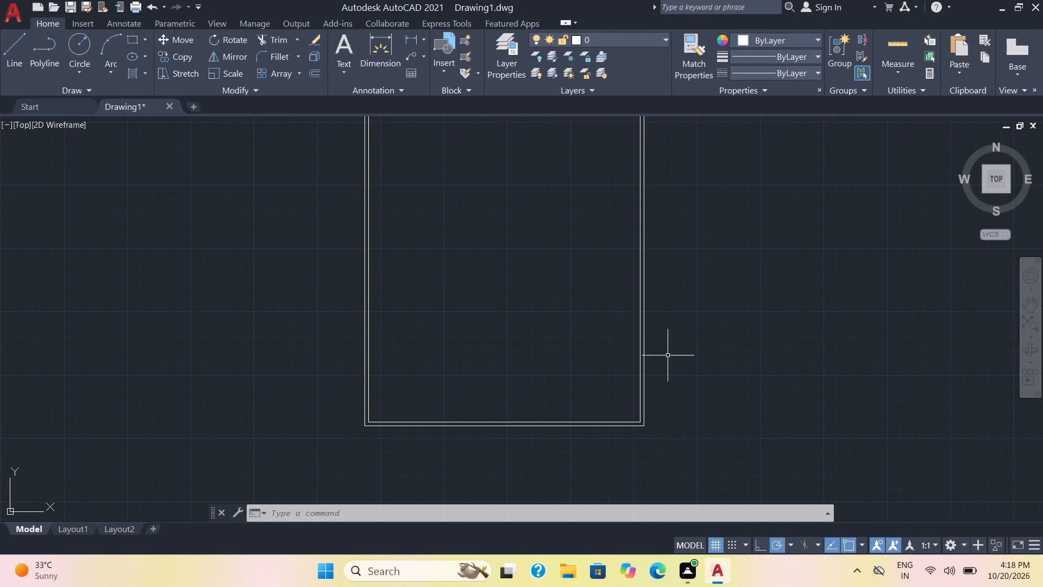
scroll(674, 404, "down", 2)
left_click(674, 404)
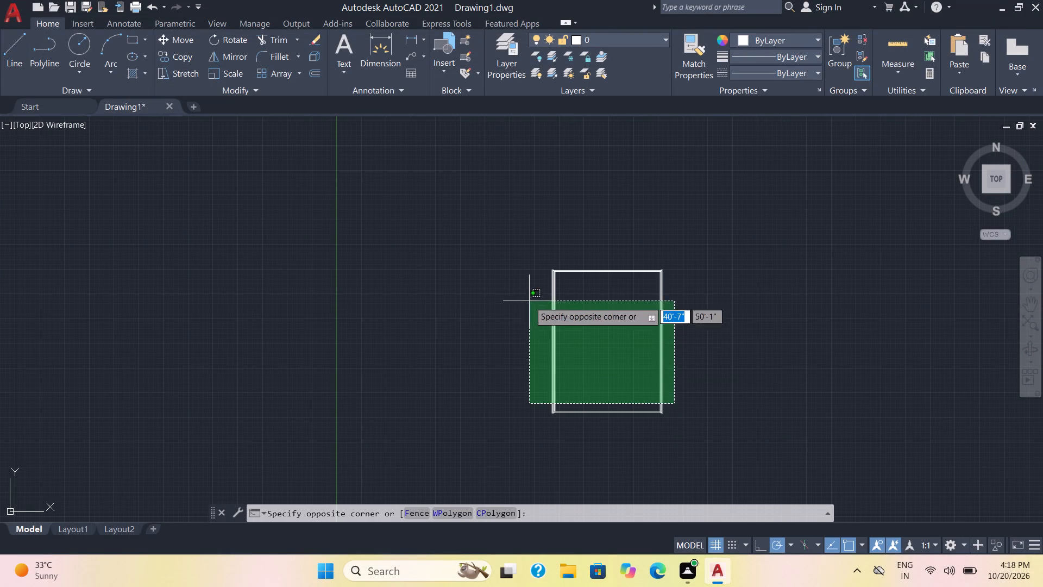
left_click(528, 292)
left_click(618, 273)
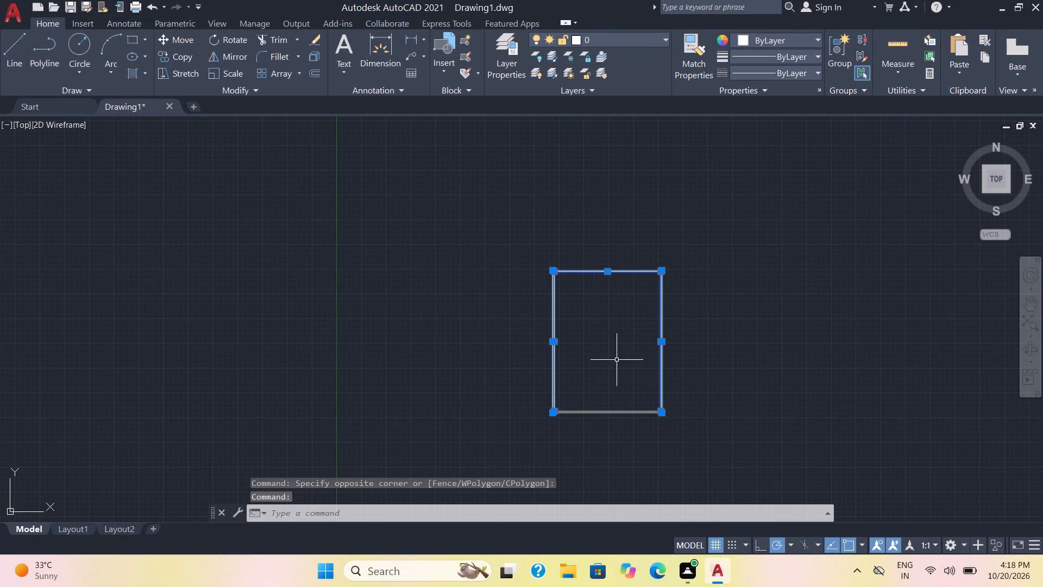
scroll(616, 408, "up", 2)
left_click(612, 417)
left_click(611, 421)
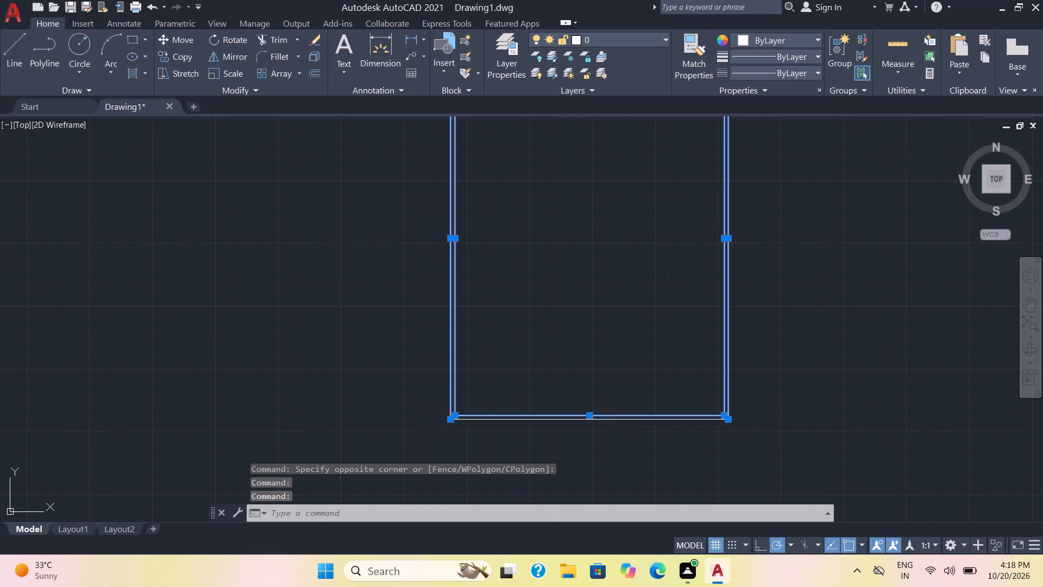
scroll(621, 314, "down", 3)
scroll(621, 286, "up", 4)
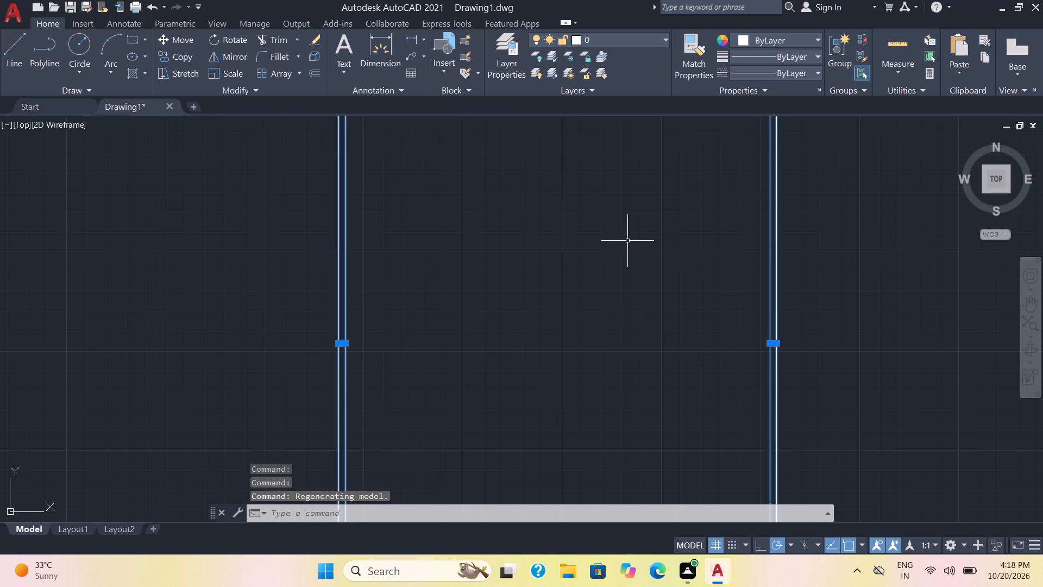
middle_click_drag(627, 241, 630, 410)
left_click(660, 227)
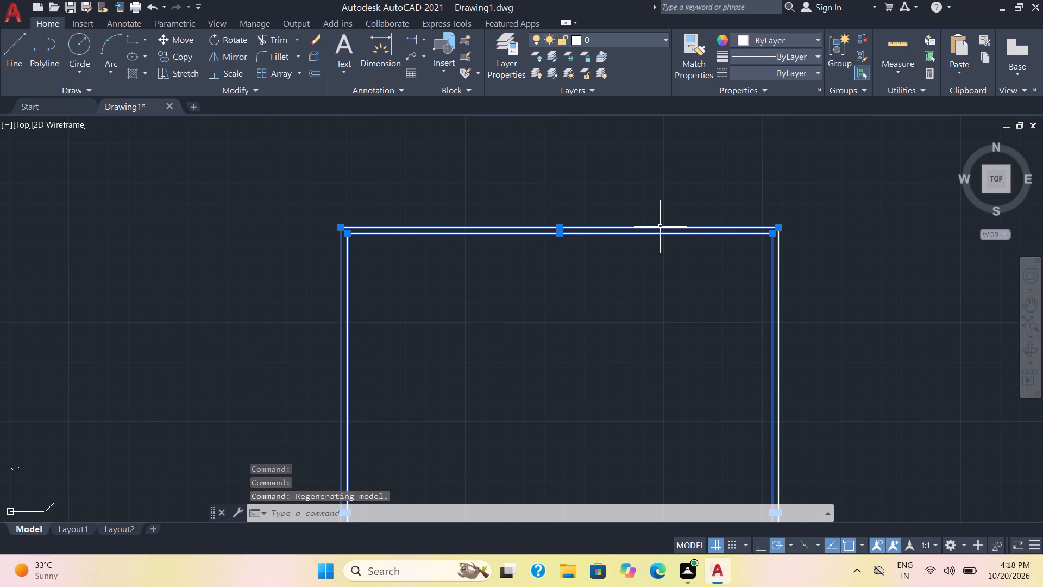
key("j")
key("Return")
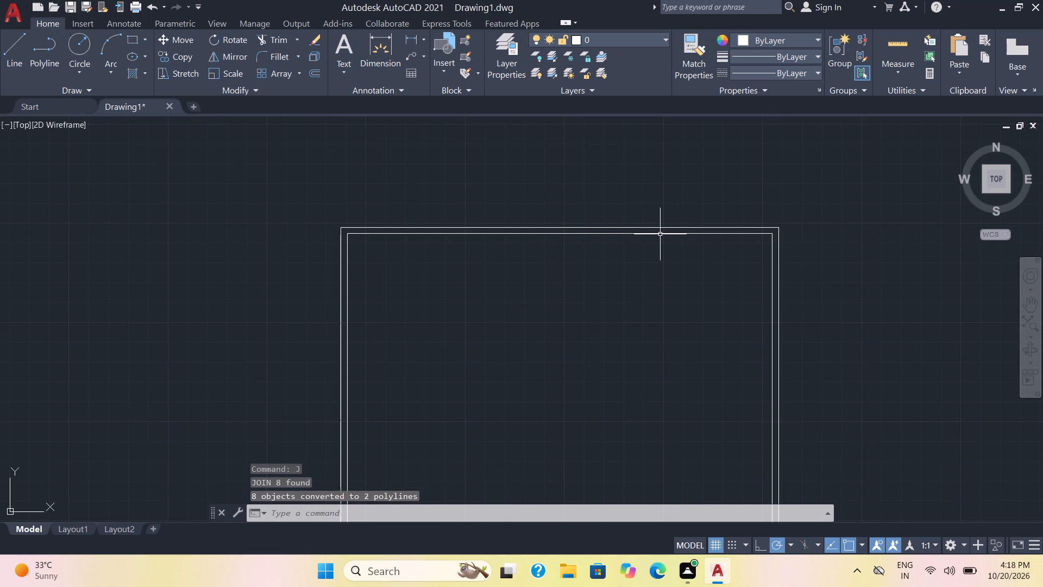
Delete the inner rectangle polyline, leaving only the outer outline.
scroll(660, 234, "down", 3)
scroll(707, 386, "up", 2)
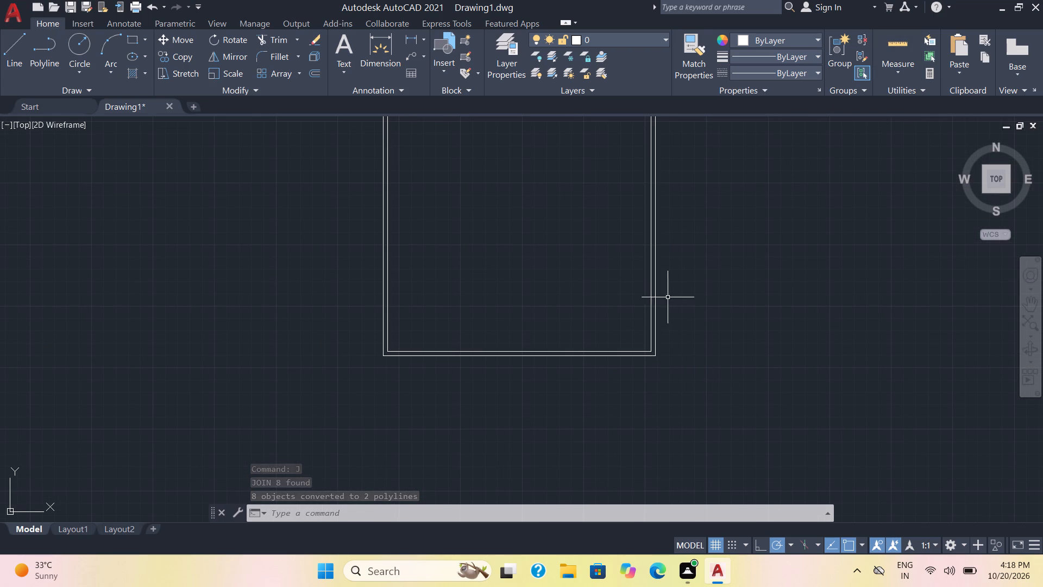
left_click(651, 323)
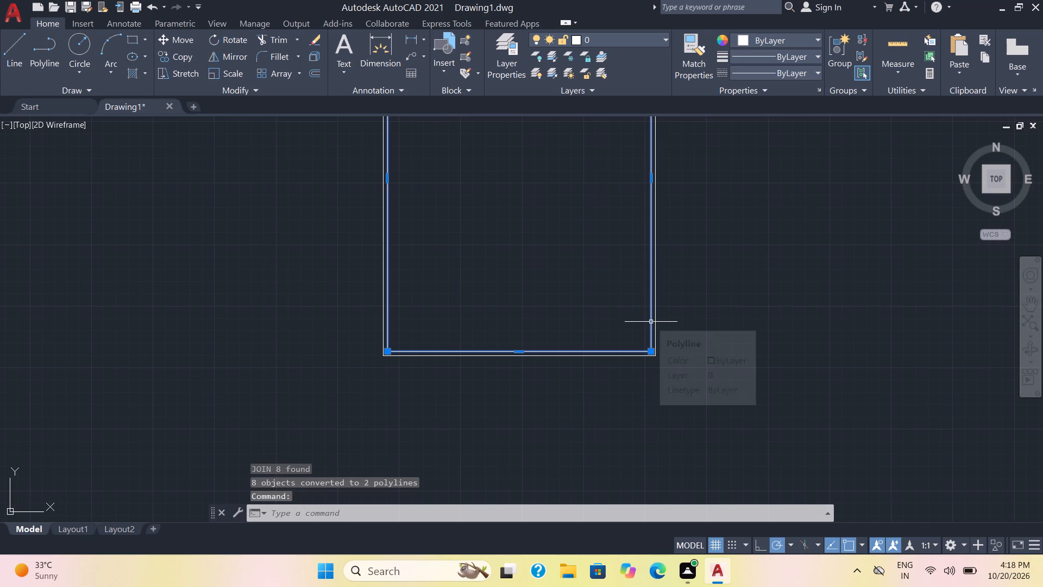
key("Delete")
Offset the outer rectangle inward by 9" to form the exterior wall thickness.
key("o")
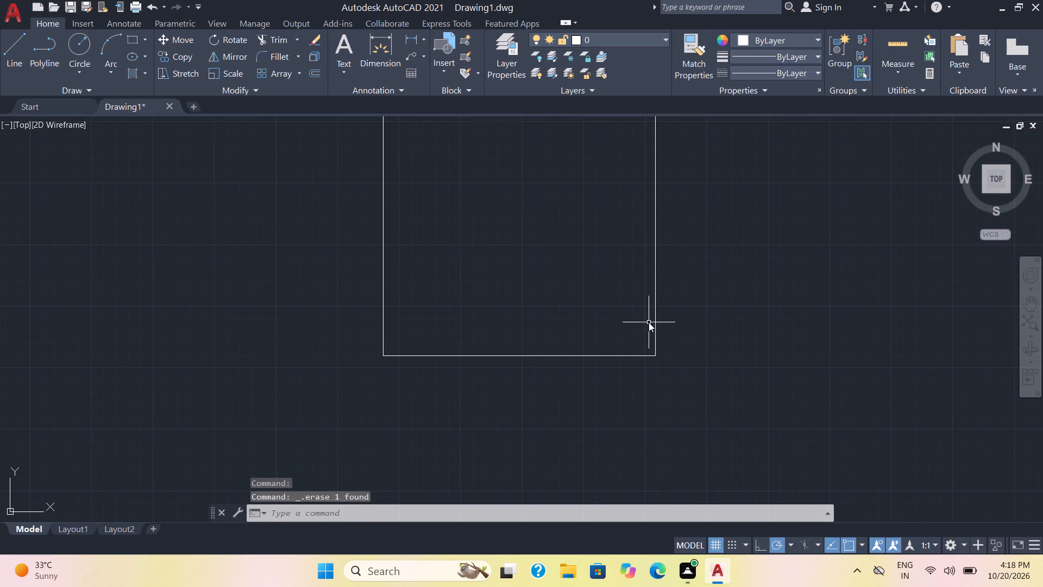
key("Return")
key("9")
key("Return")
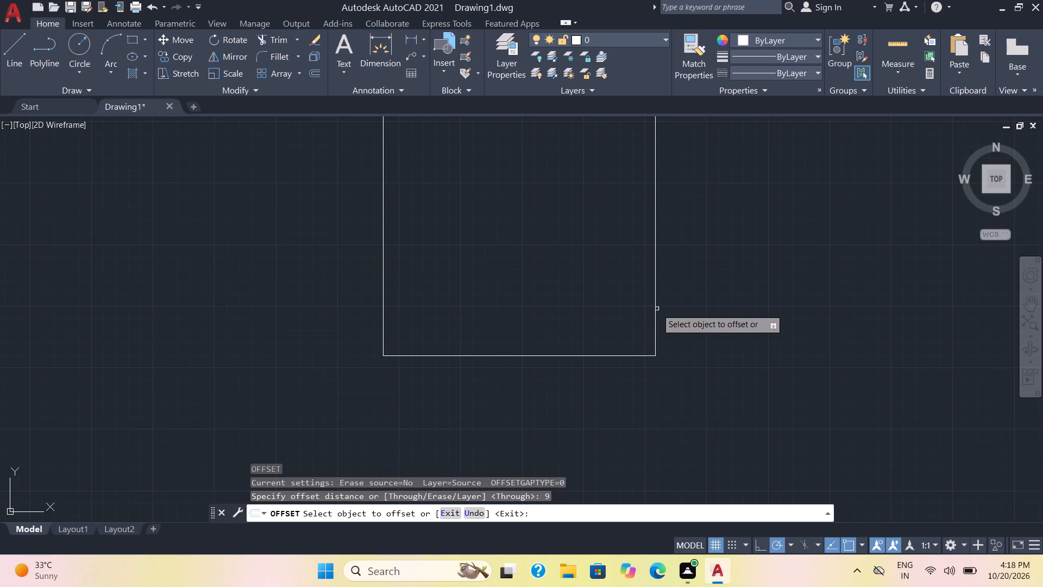
left_click(657, 309)
left_click(631, 305)
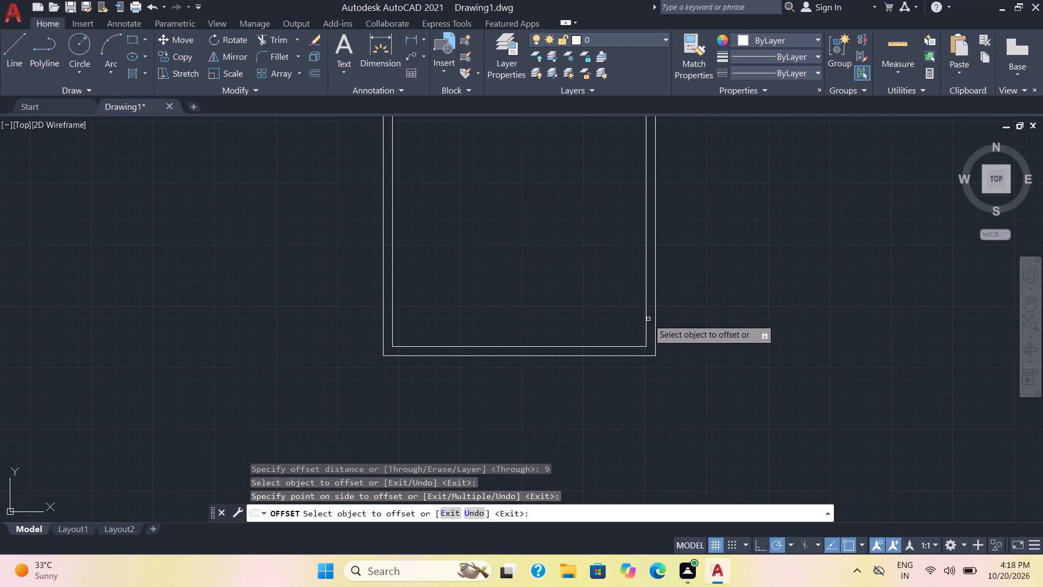
key("Escape")
Explode the outer rectangle and its inner offset into separate lines.
key("x")
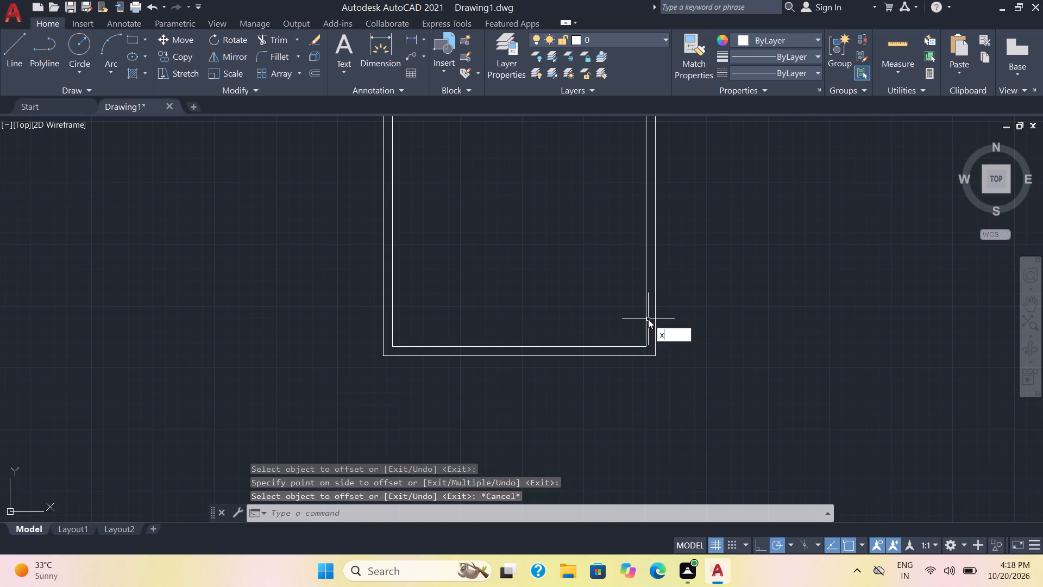
key("Return")
scroll(648, 319, "up", 1)
left_click(668, 398)
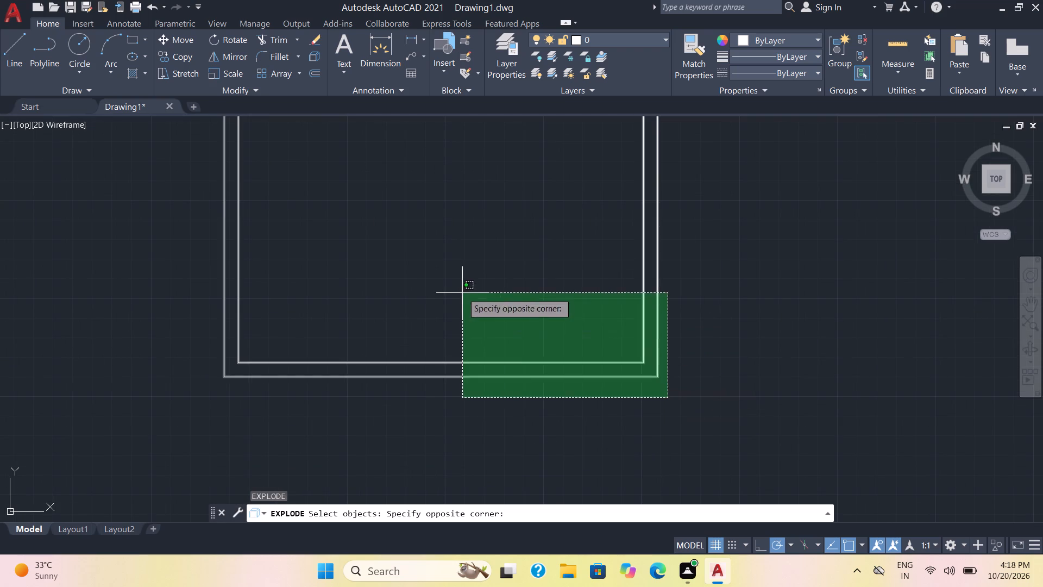
left_click(462, 293)
key("Return")
Offset the inner line of the bottom wall upward by 11' to mark the depth of the lower rooms.
scroll(519, 346, "down", 2)
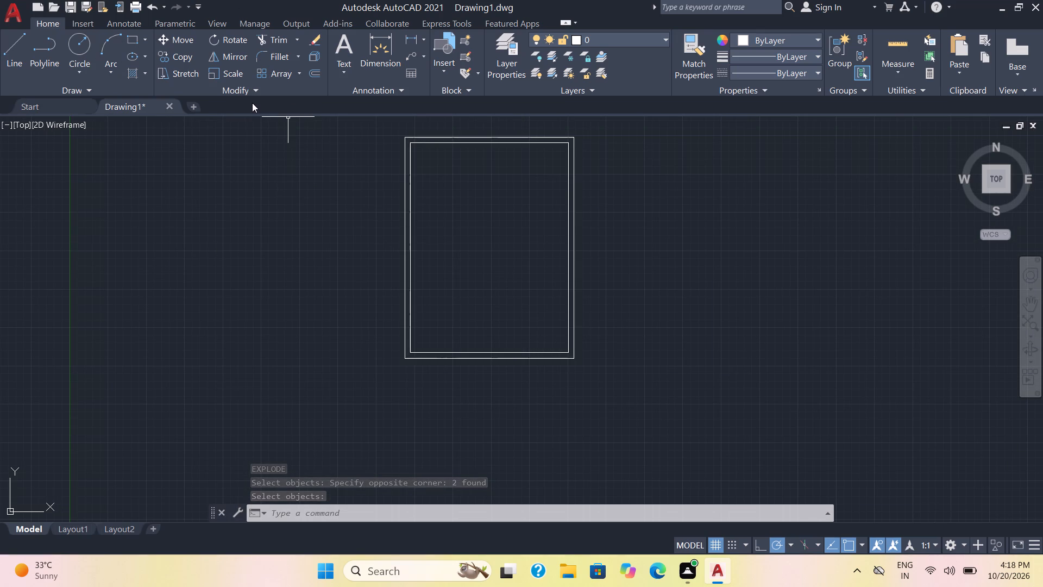
key("o")
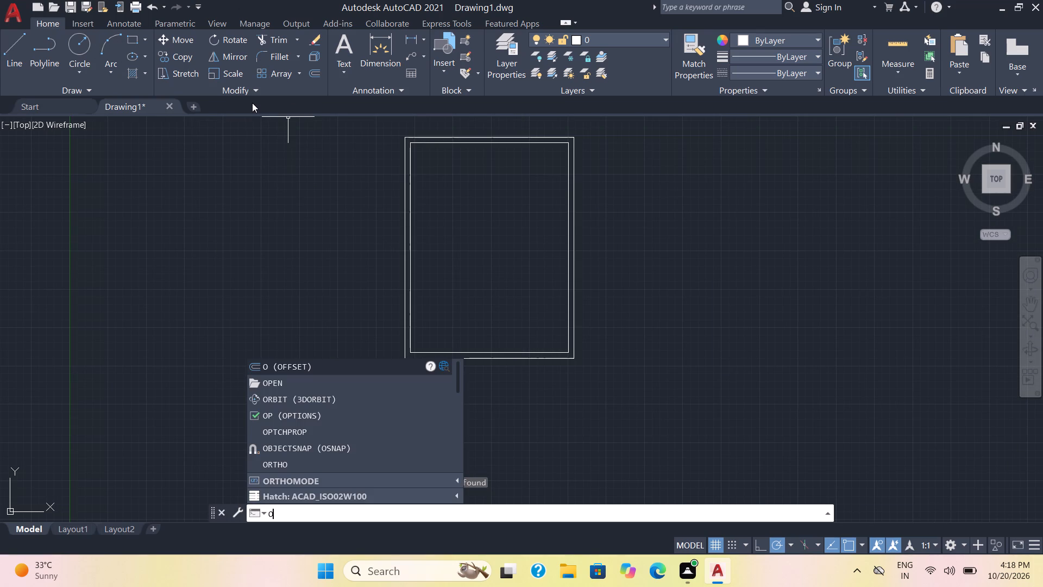
key("Return")
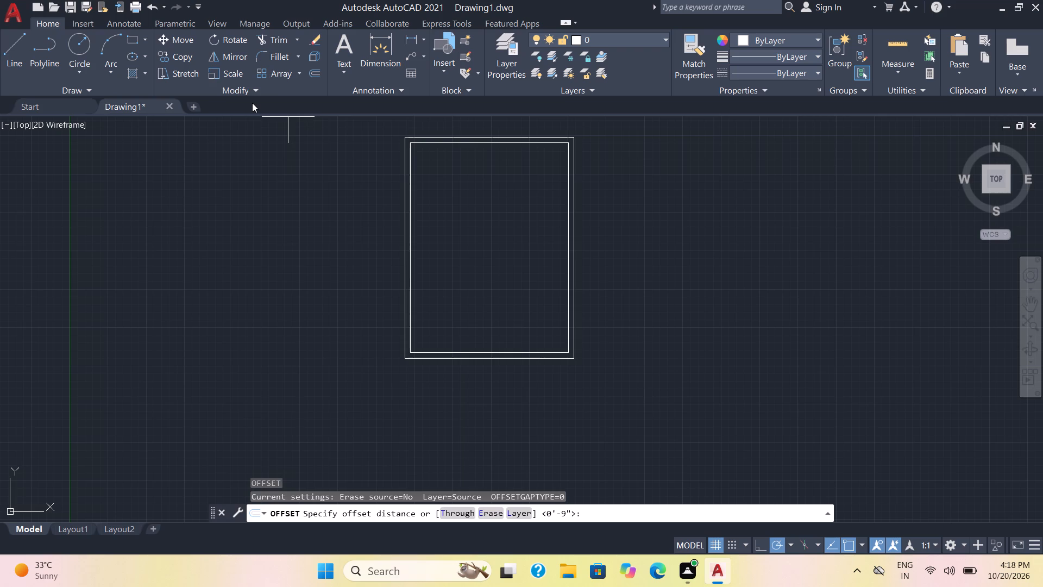
type("11")
key("apostrophe")
key("Return")
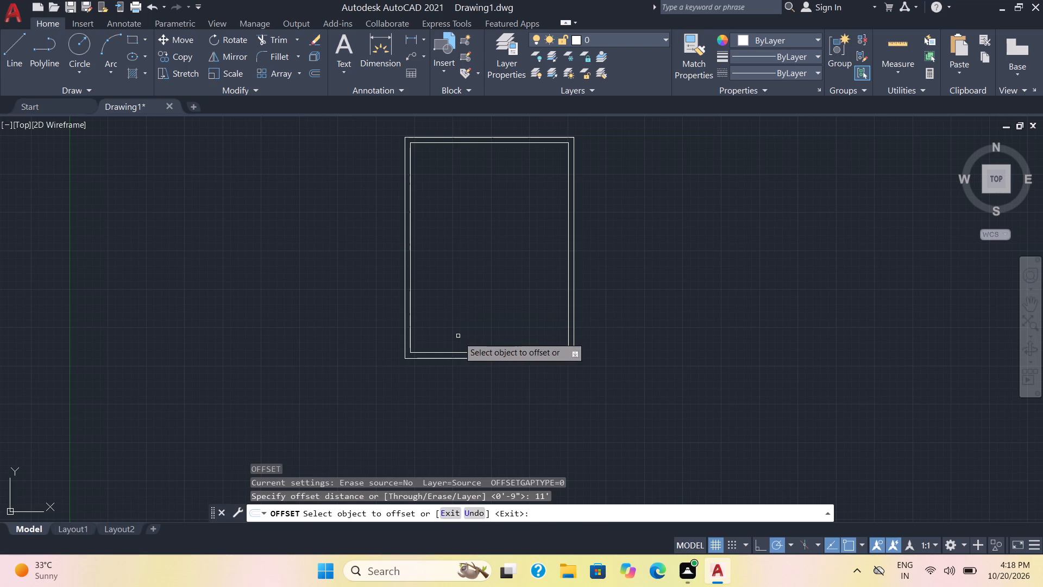
left_click(468, 352)
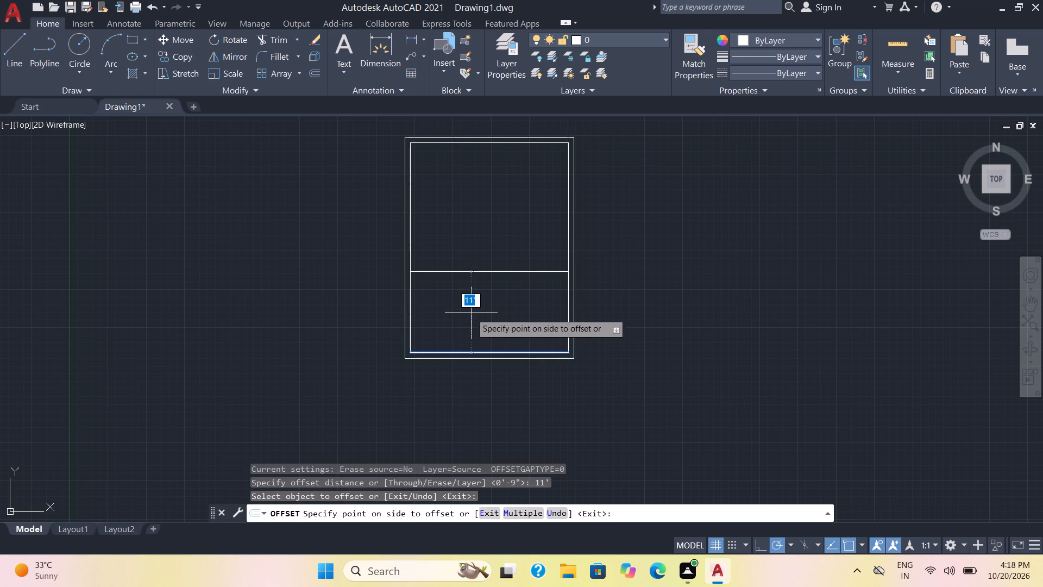
left_click(471, 313)
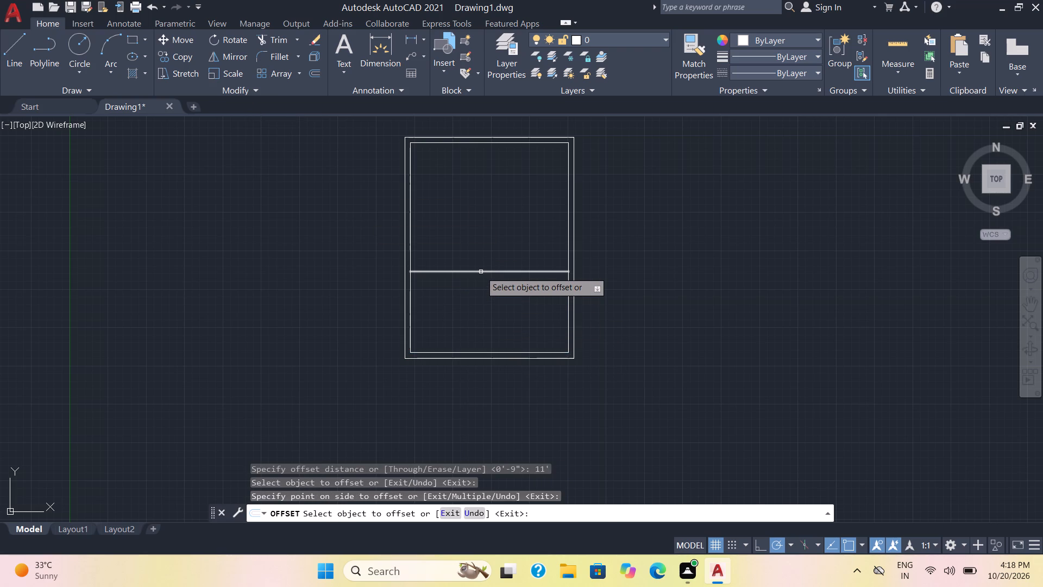
Offset the inner line of the top wall downward by 11'10" to mark the upper-left room's depth.
left_click(491, 141)
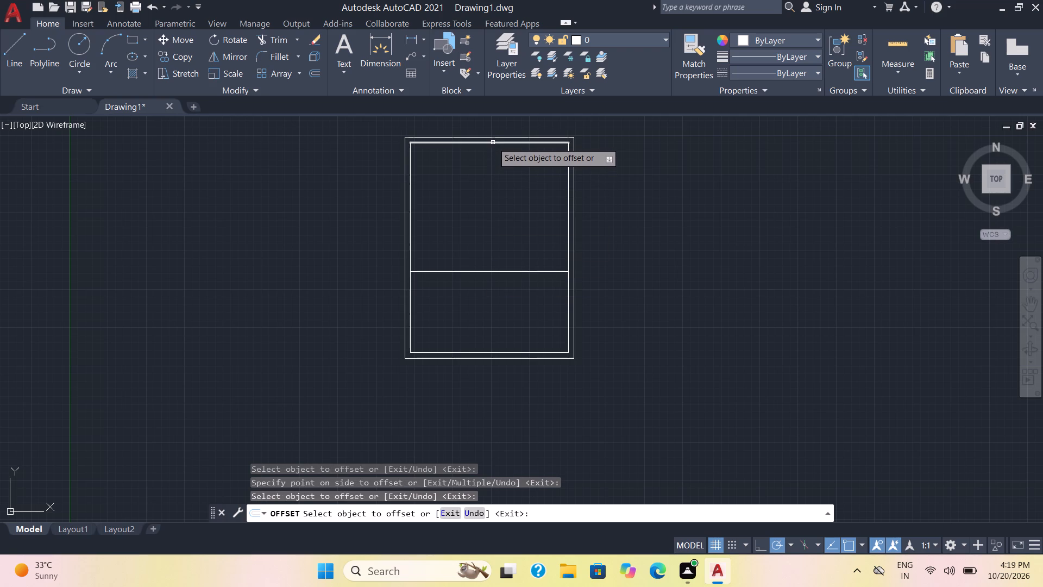
left_click(493, 142)
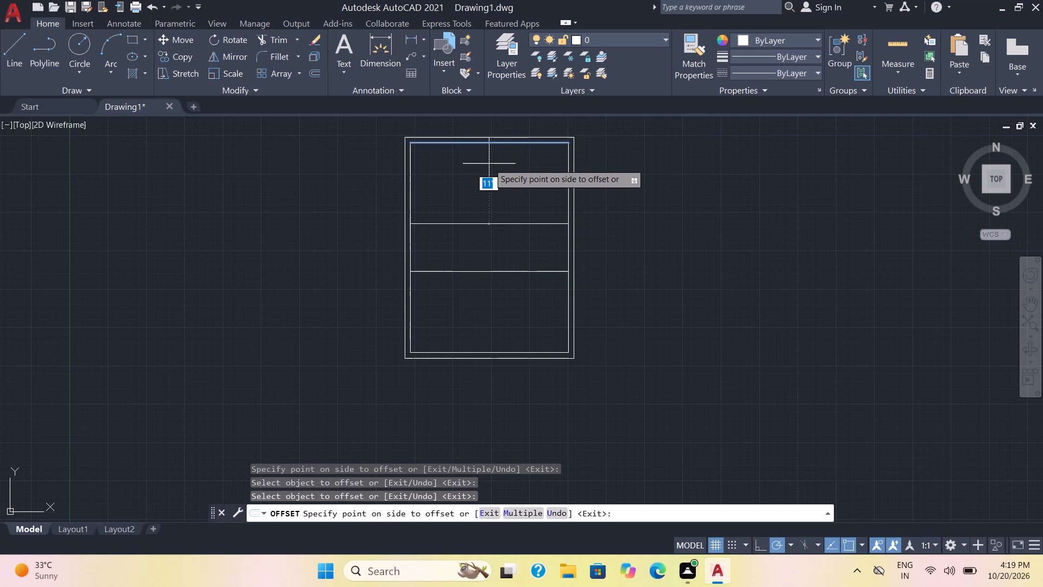
key("1")
key("1")
type("'10")
key("Return")
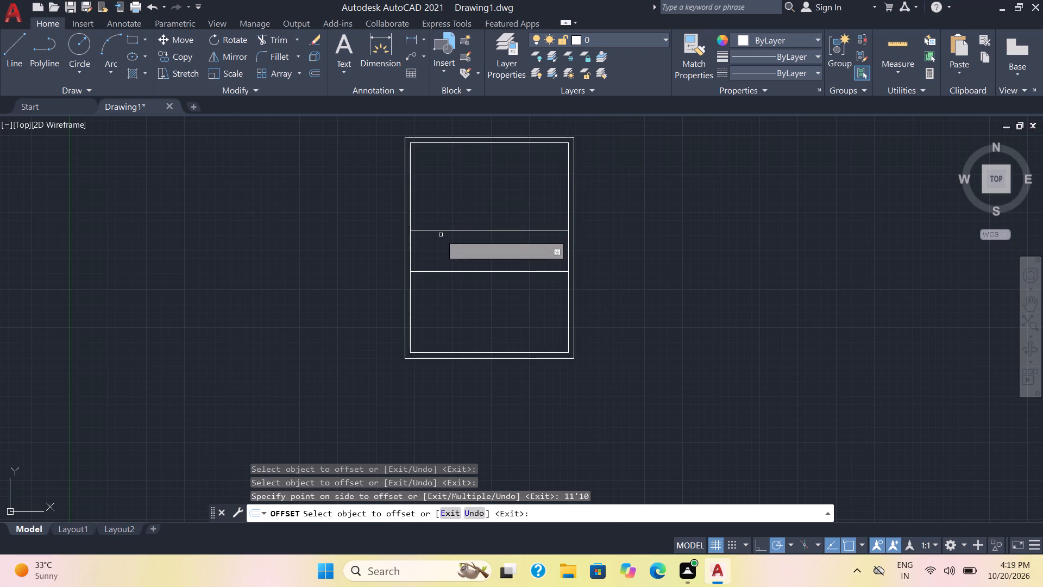
Offset the left wall's inner line 11' to the right and the right wall's inner line 4' to the left.
left_click(410, 322)
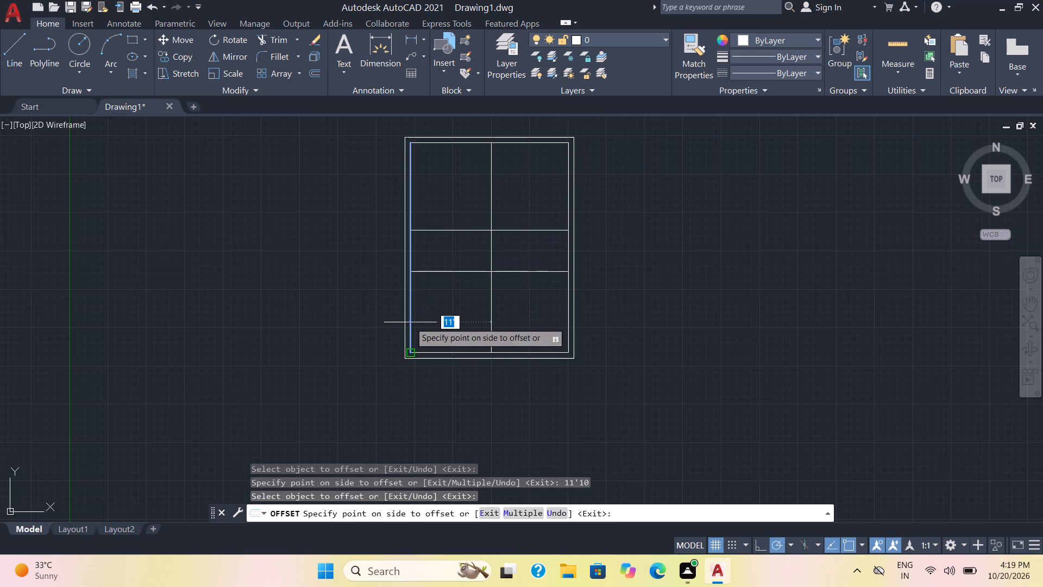
left_click(463, 317)
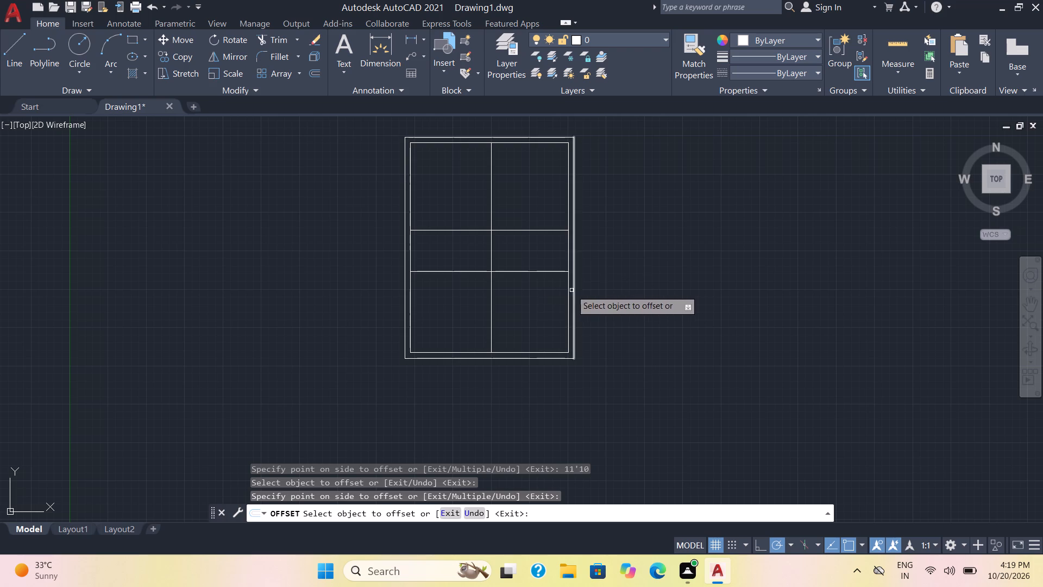
left_click(569, 253)
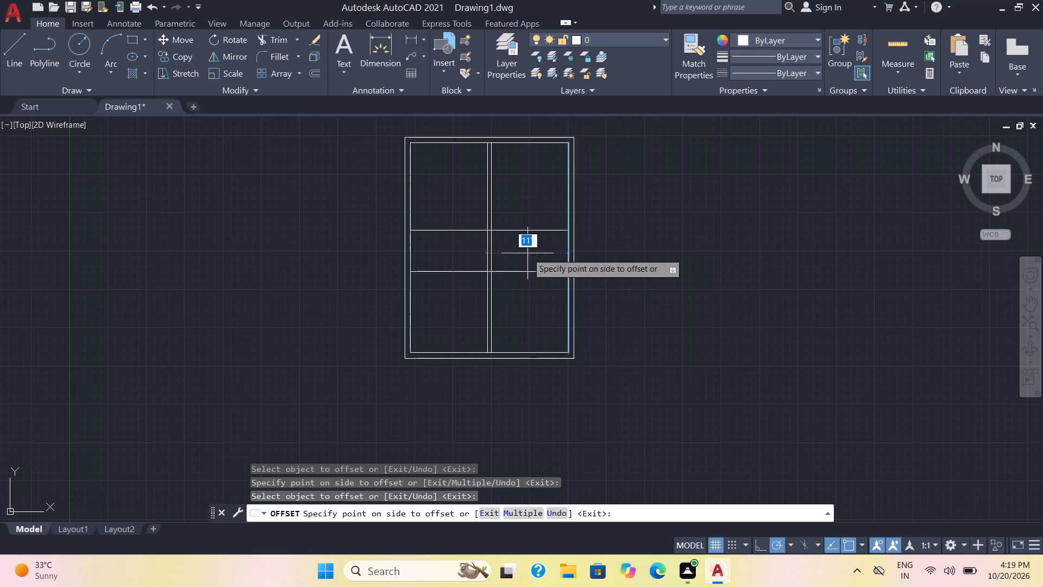
type("4'")
key("Return")
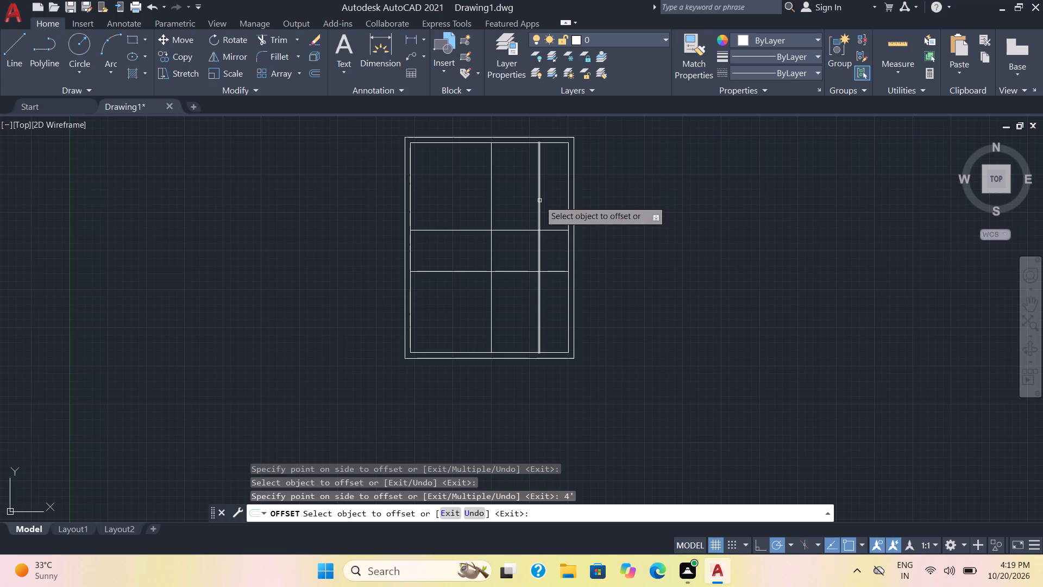
Offset the inner line of the top wall downward by 9'3" to mark the upper-right room's depth.
left_click(520, 143)
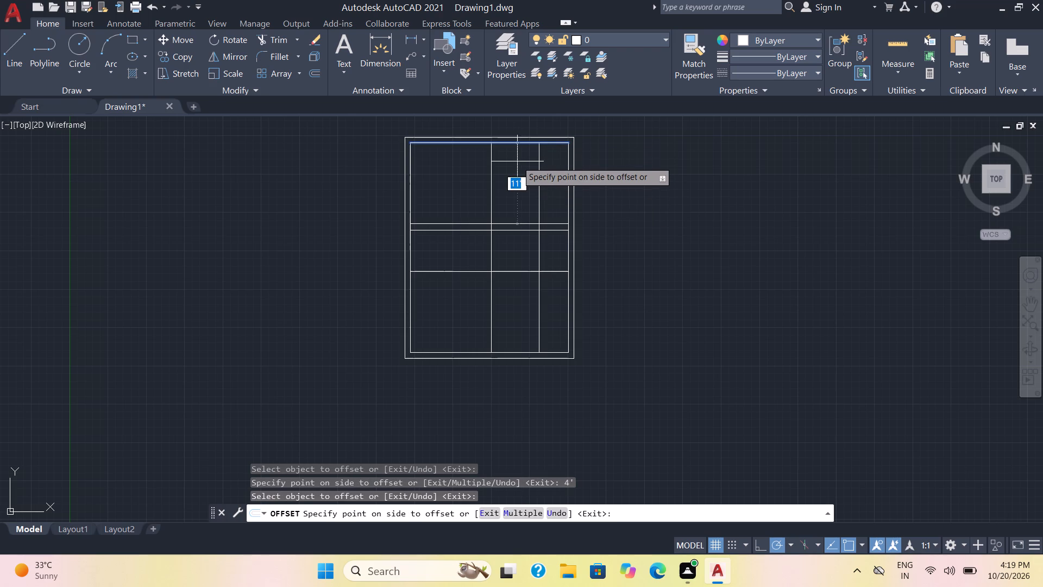
type("9'")
key("3")
key("Return")
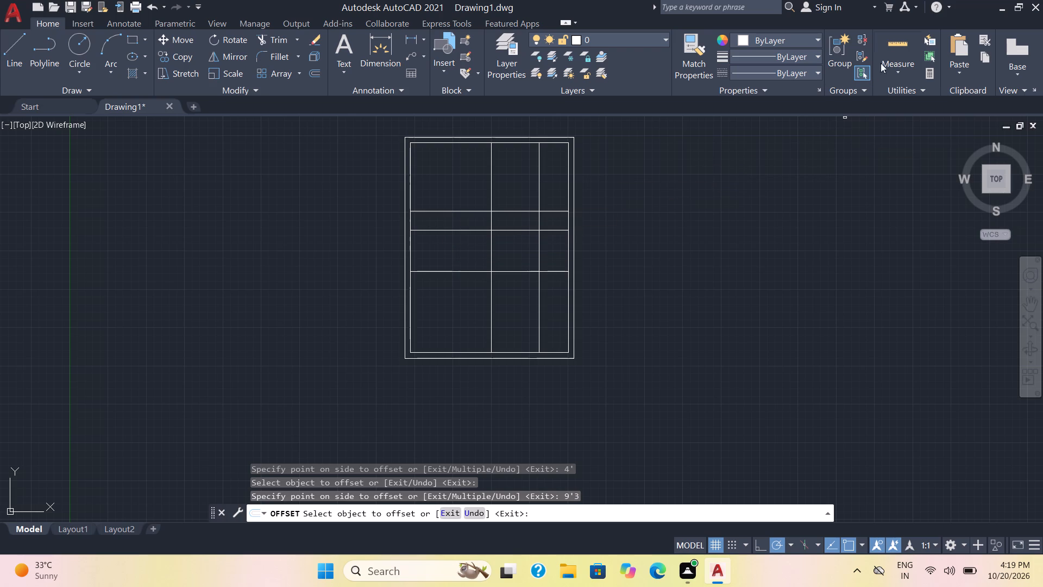
Measure the lower-left room's width and depth with the quick measuring tool.
left_click(895, 53)
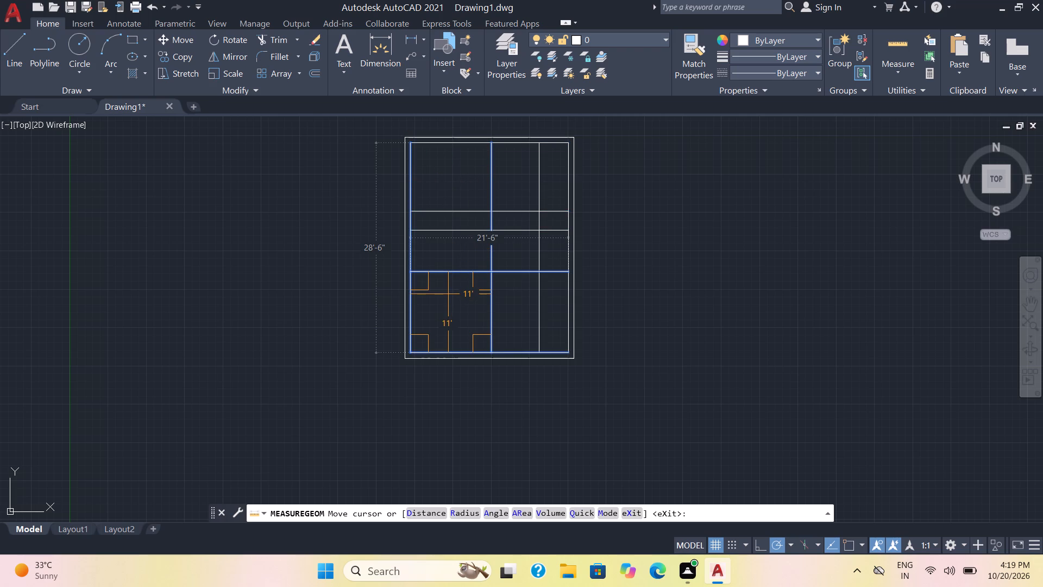
key("Escape")
Trim the 11'10" line's middle segment, the 4' vertical's part above the 9'3" line, and the 9'3" line's part in the upper-left room.
key("t")
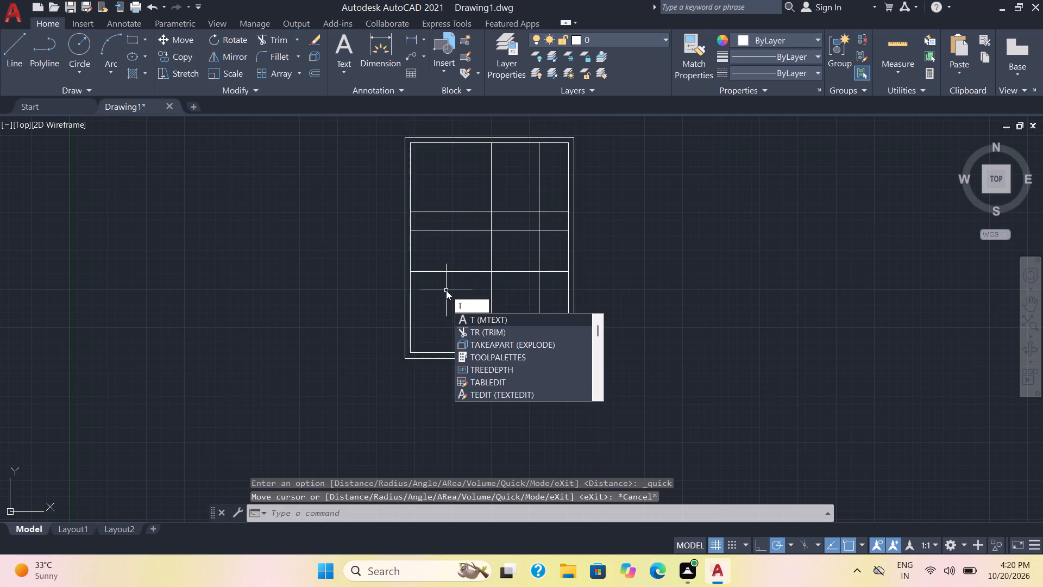
key("r")
key("Return")
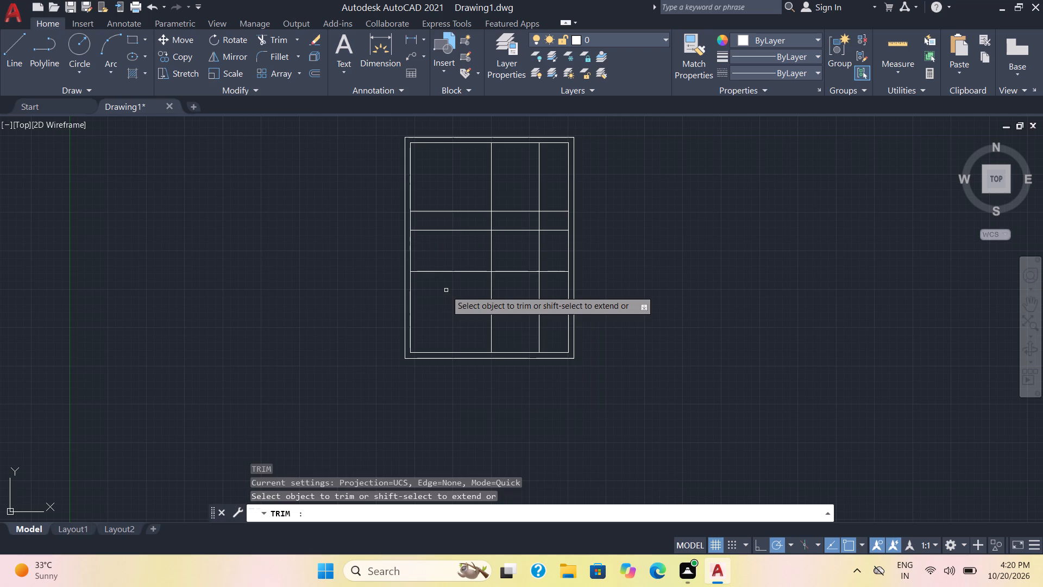
left_click(513, 229)
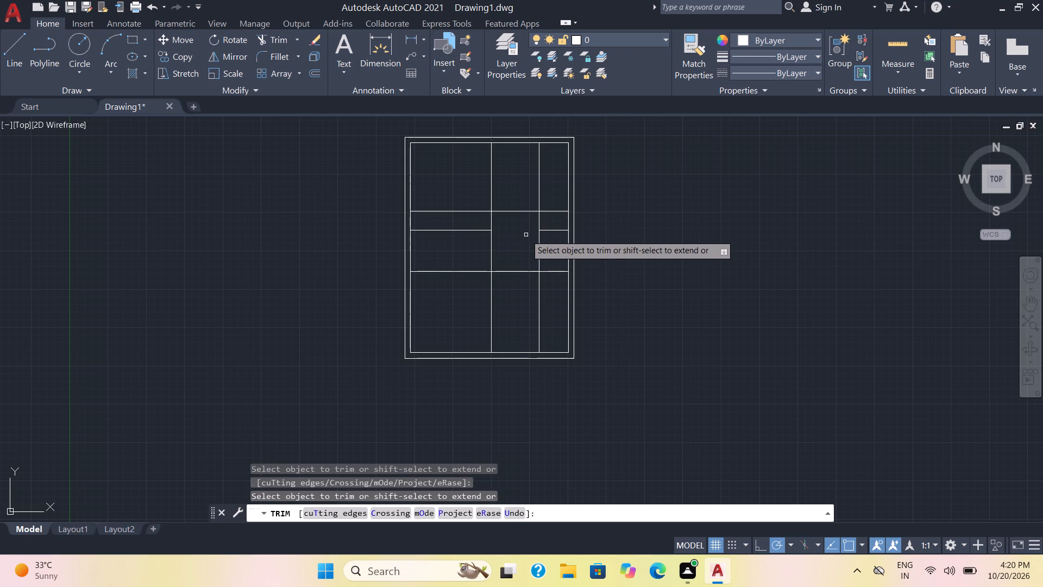
left_click(539, 185)
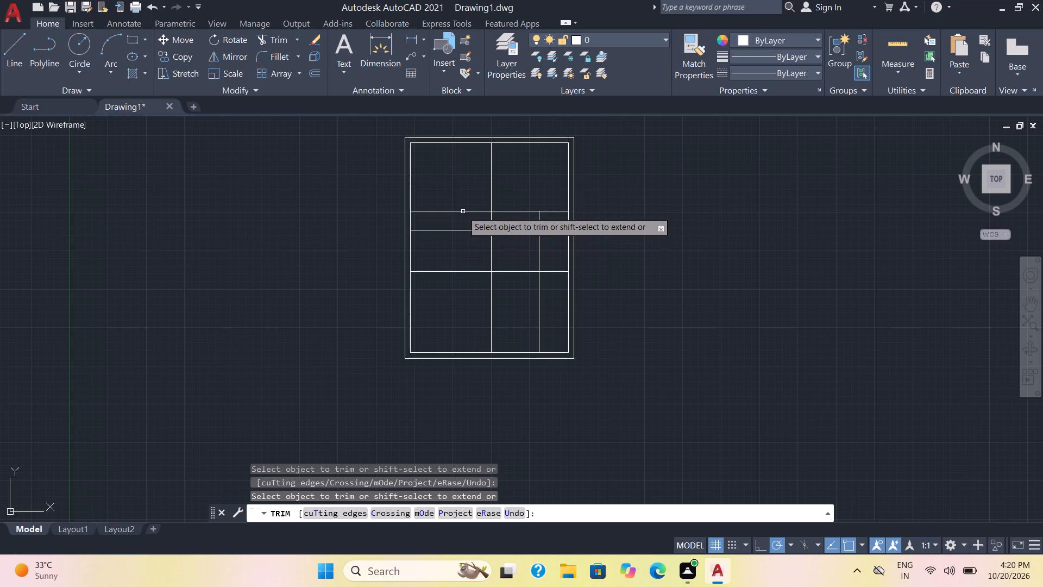
left_click(464, 210)
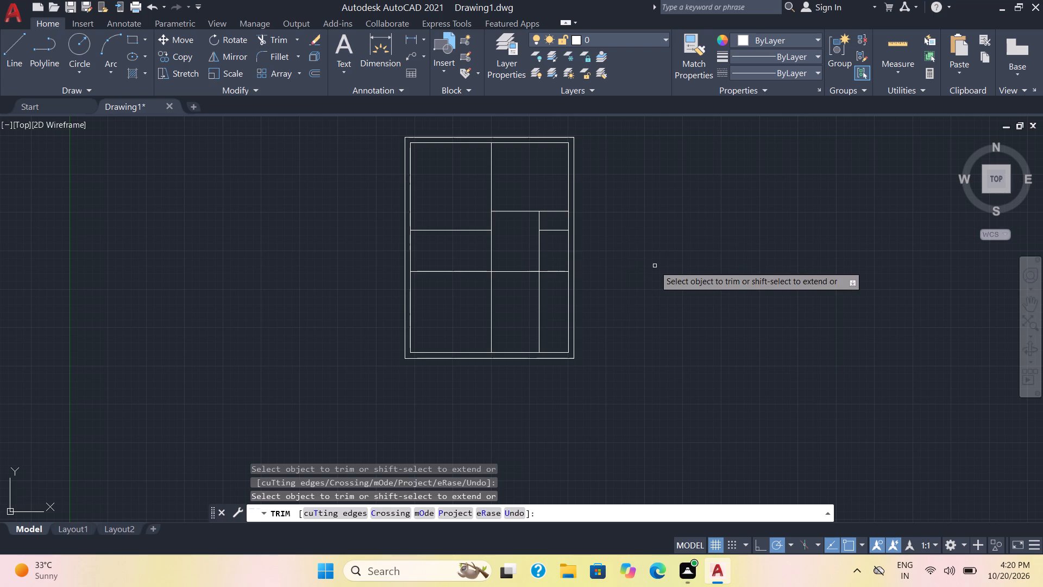
key("Escape")
Offset the central vertical line, the upper-right room's lower line and the right-hand vertical line by 4" for partition thickness.
key("o")
key("Return")
key("4")
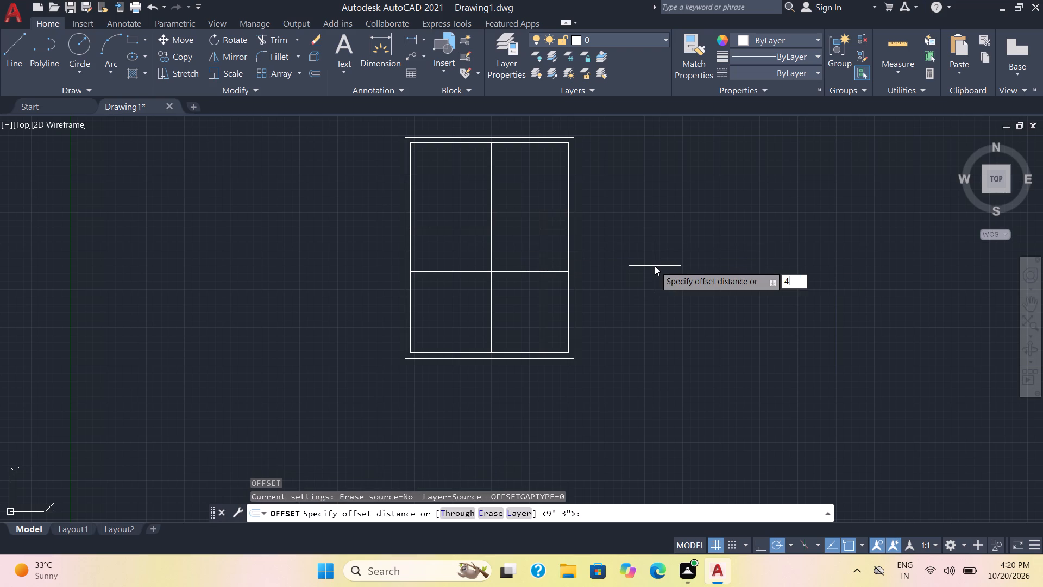
key("Return")
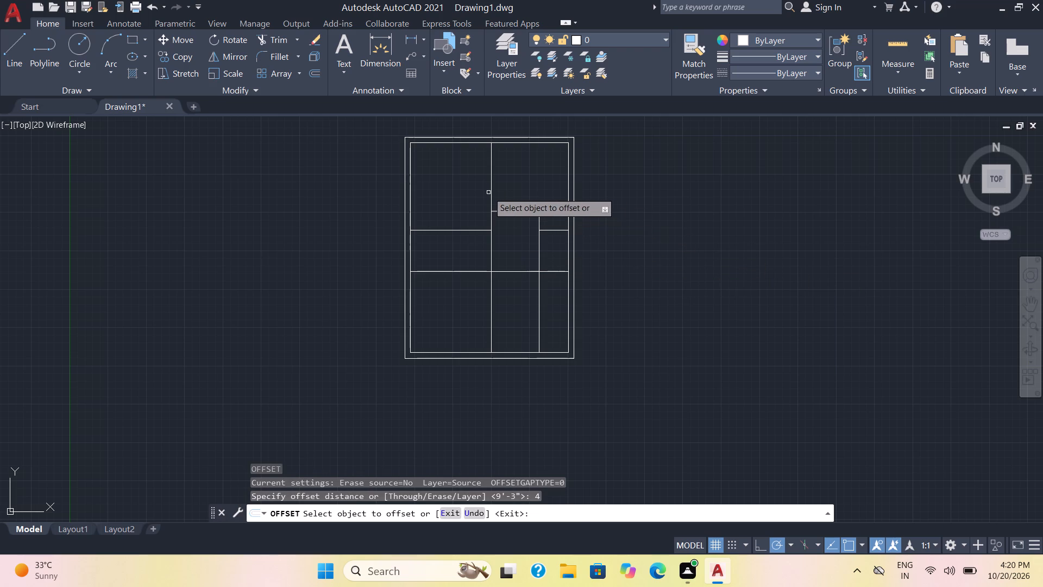
left_click(491, 192)
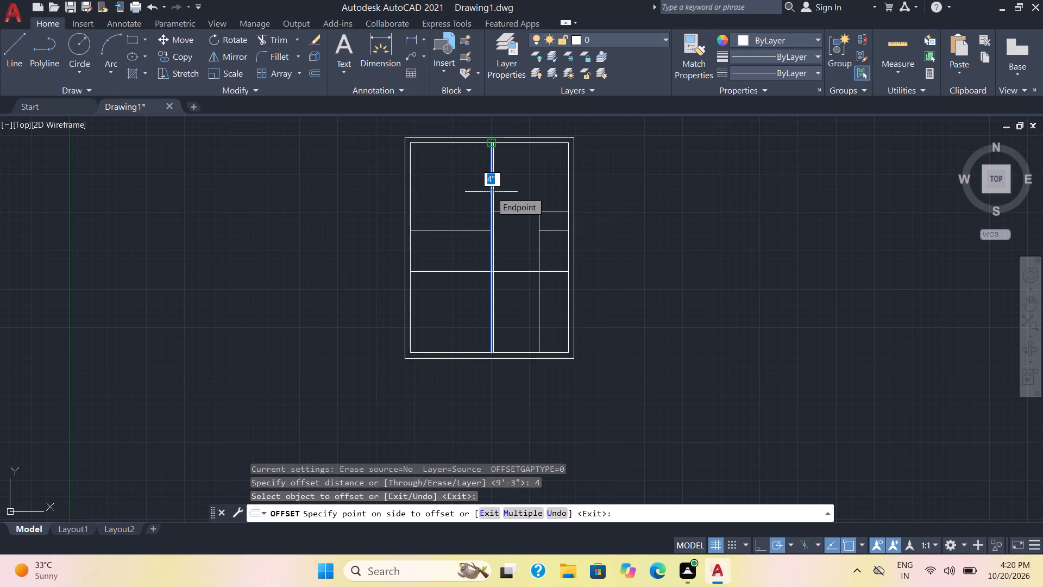
left_click(491, 192)
left_click(520, 211)
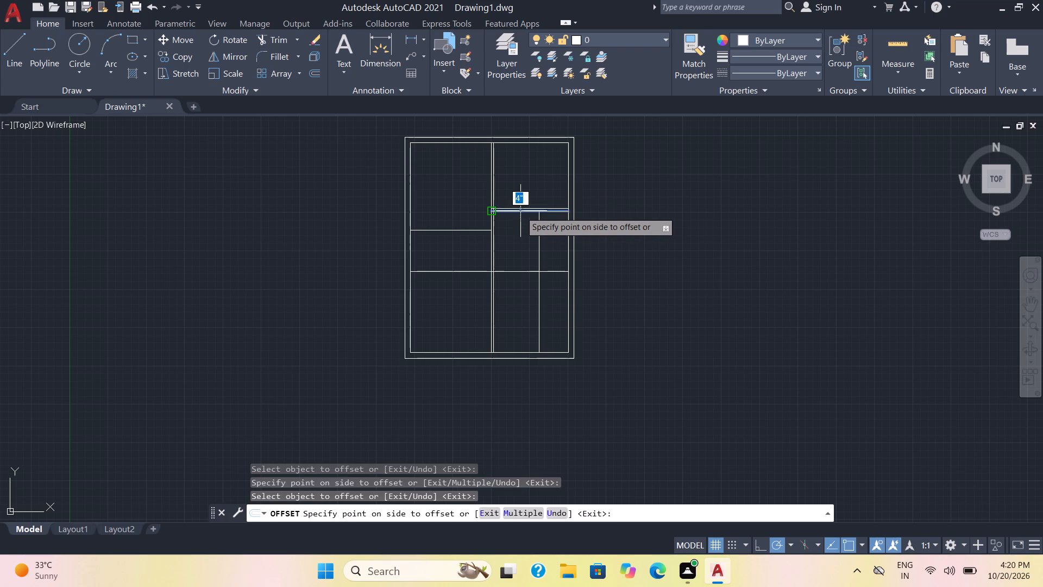
left_click(522, 205)
left_click(539, 226)
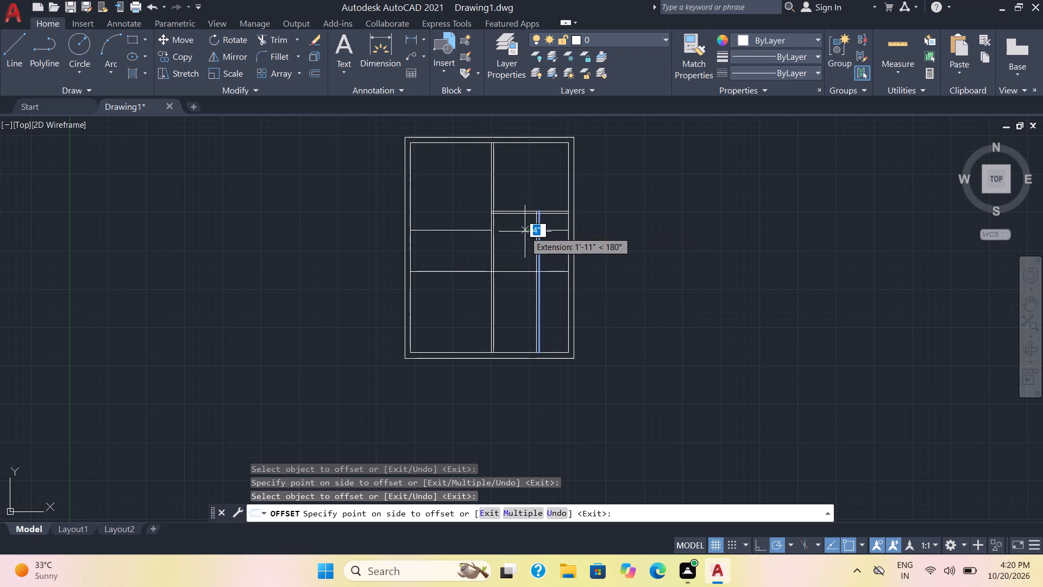
left_click(525, 232)
Offset both remaining 11'10" line segments and the full-width line above the lower rooms by 4" for partition thickness.
left_click(554, 232)
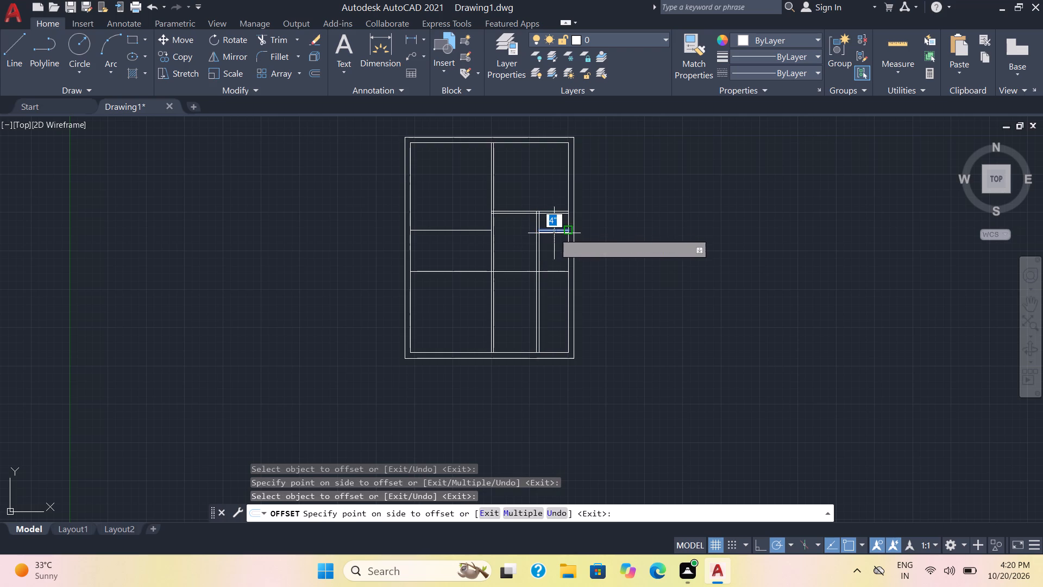
left_click(554, 238)
left_click(453, 229)
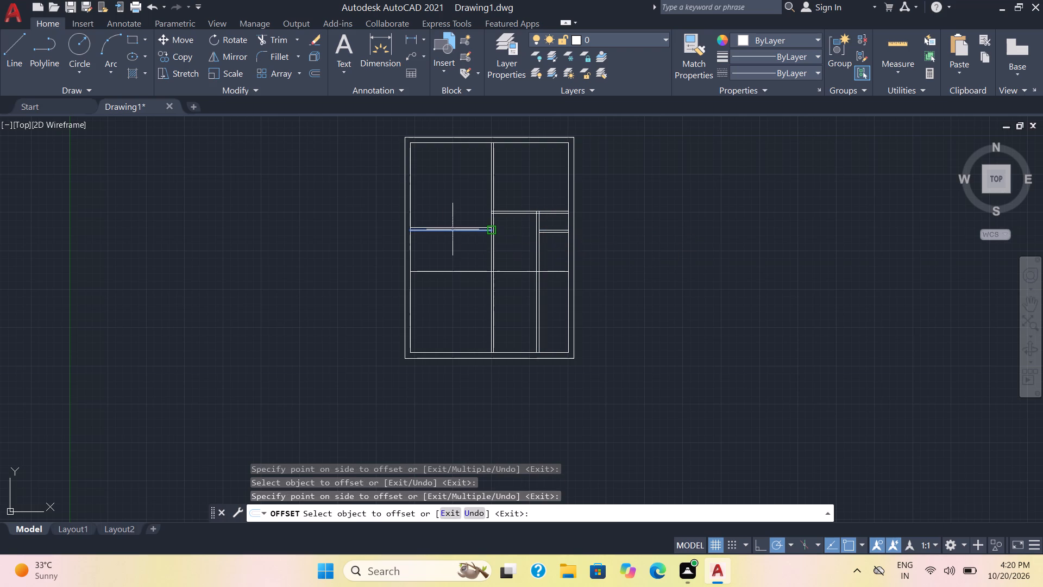
left_click(453, 225)
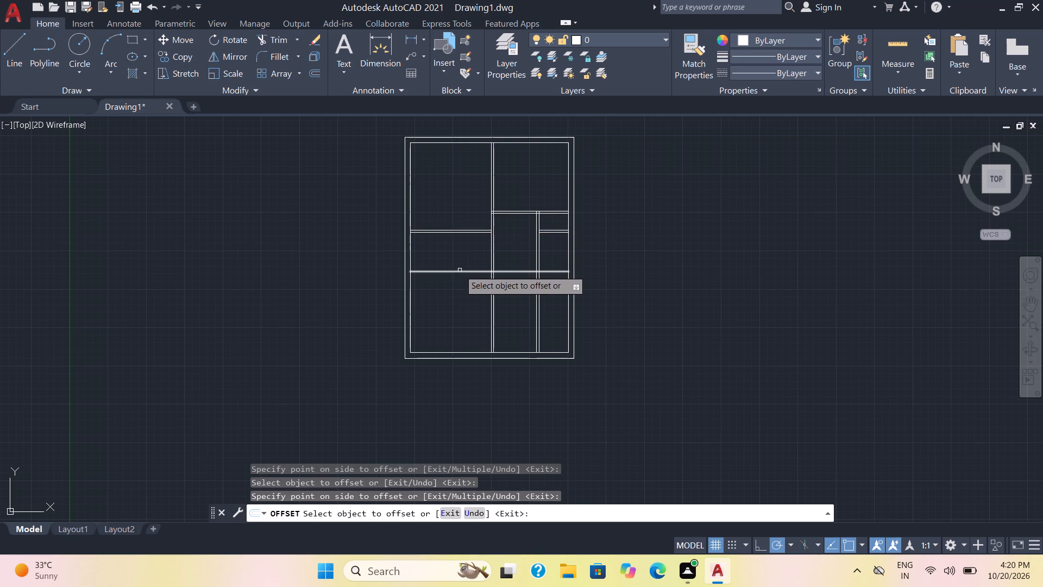
left_click(460, 270)
left_click(460, 281)
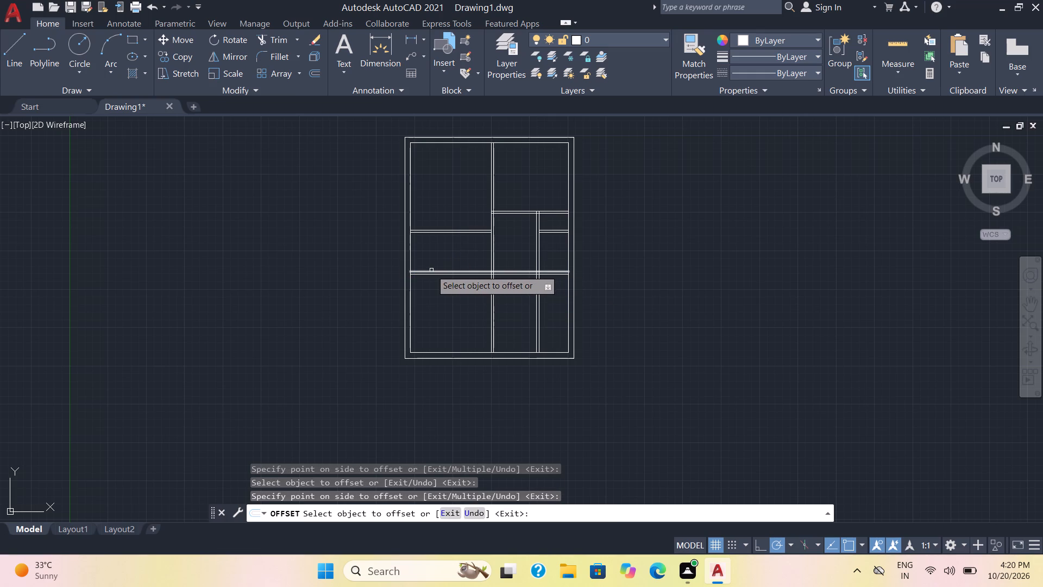
Offset the upper line of the full-width partition above the lower rooms upward by 3'.
left_click(431, 270)
type("3'")
key("Return")
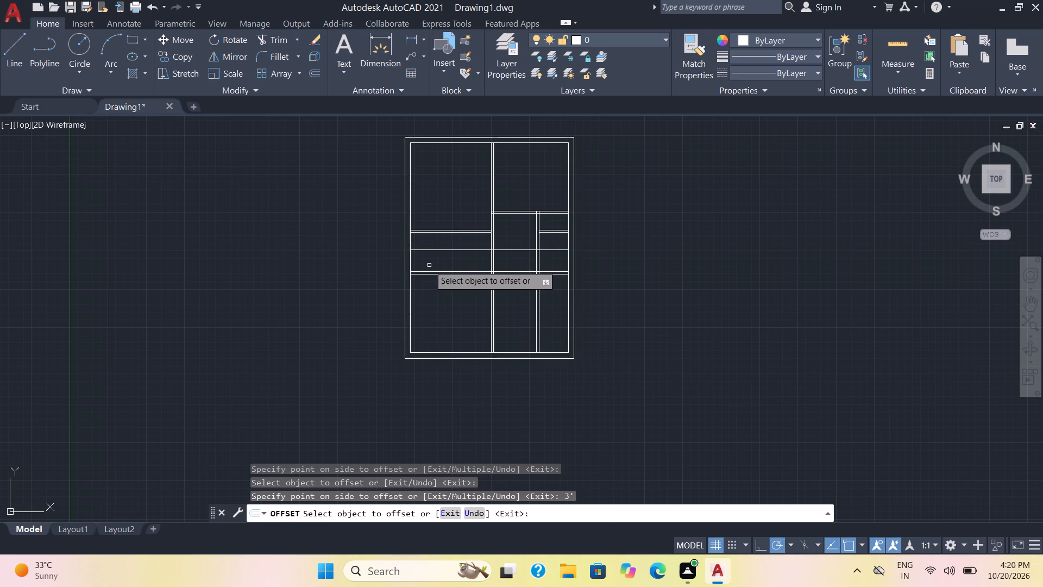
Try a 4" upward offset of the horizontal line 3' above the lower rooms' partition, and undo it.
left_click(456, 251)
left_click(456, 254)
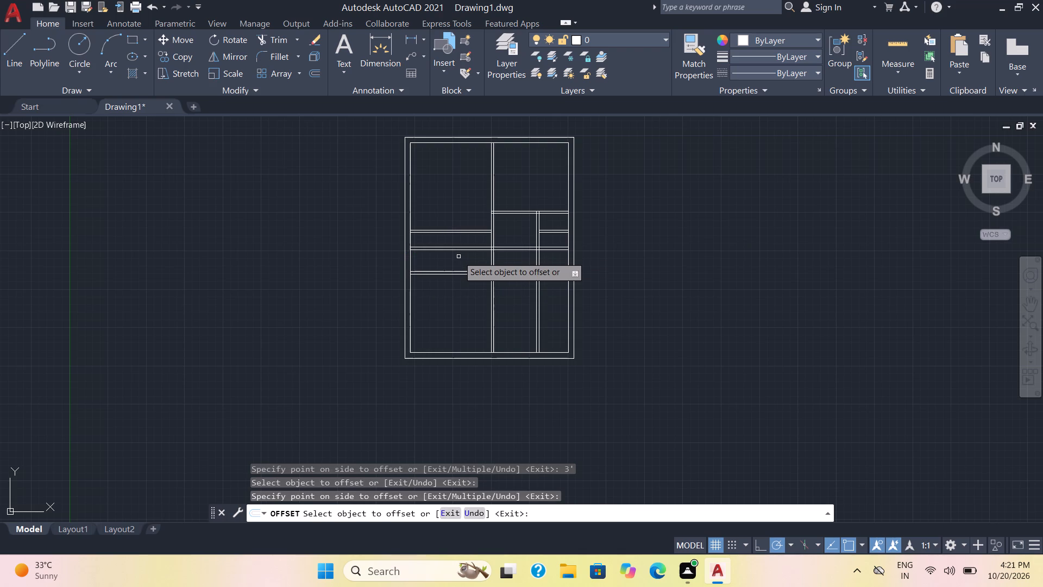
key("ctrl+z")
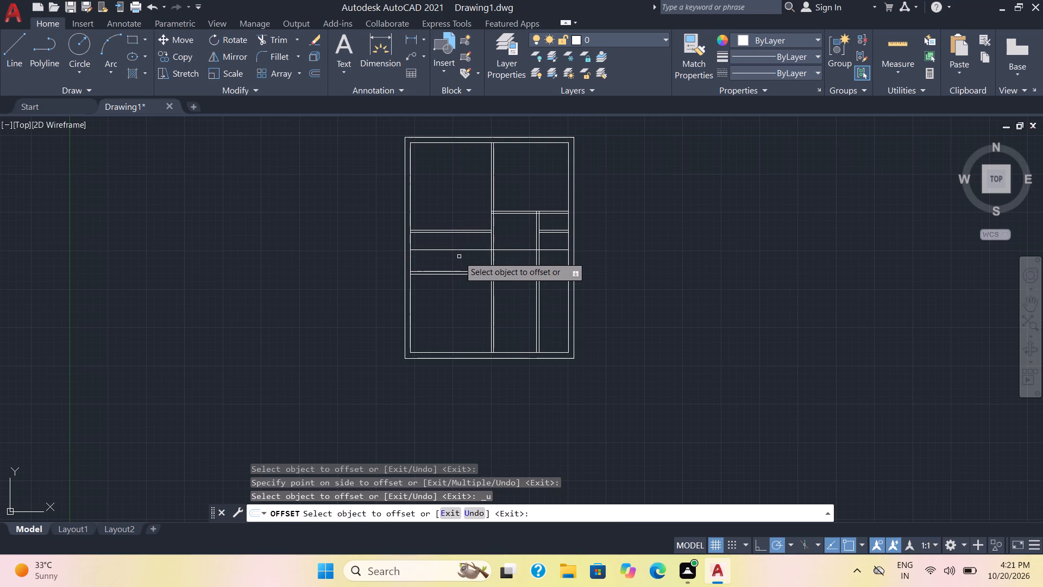
Offset the horizontal line 3' above the lower rooms' partition downward by 4" for wall thickness.
left_click(461, 251)
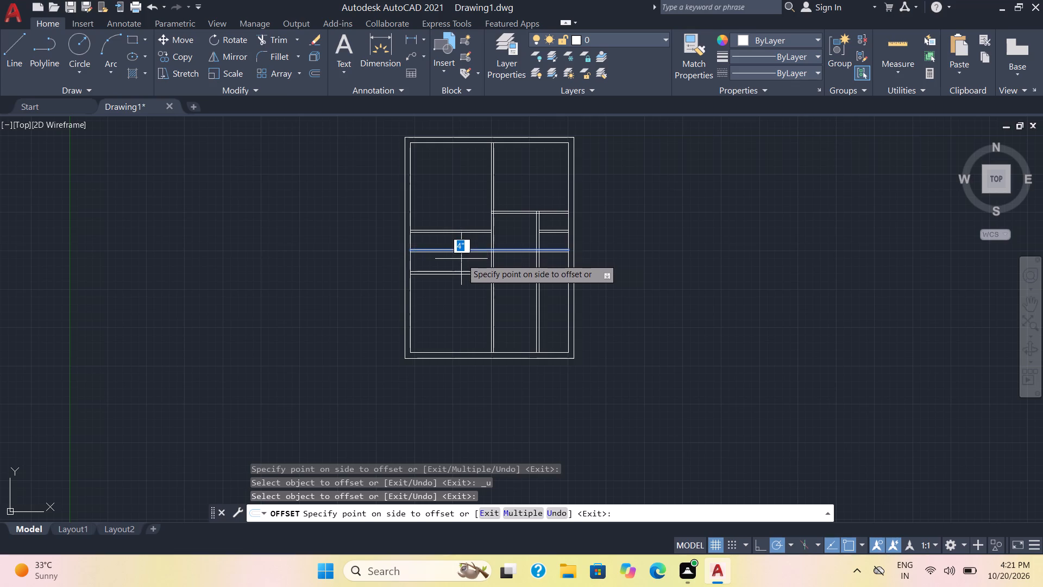
left_click(461, 261)
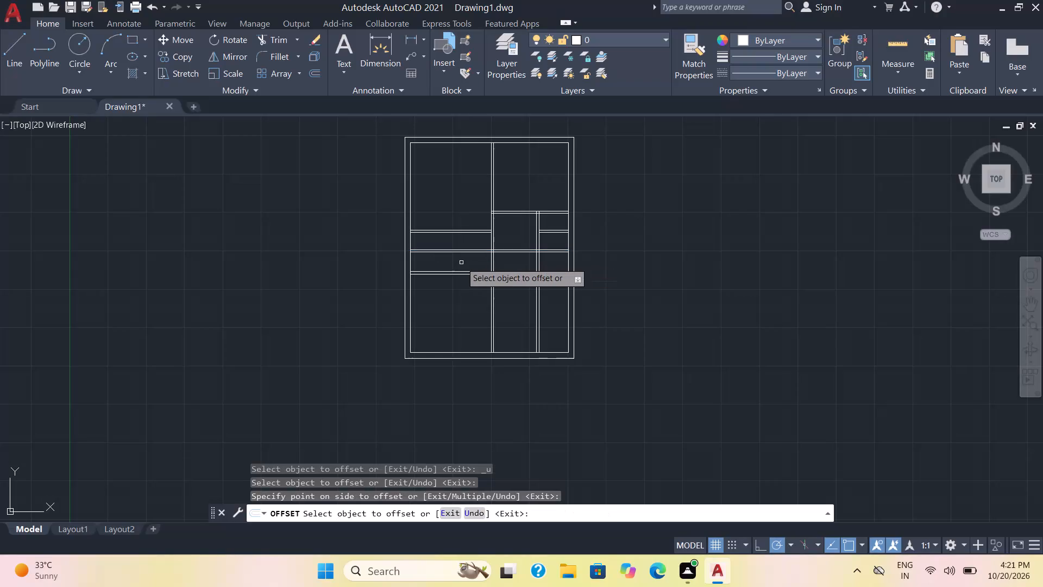
right_click_drag(418, 261, 129, 207)
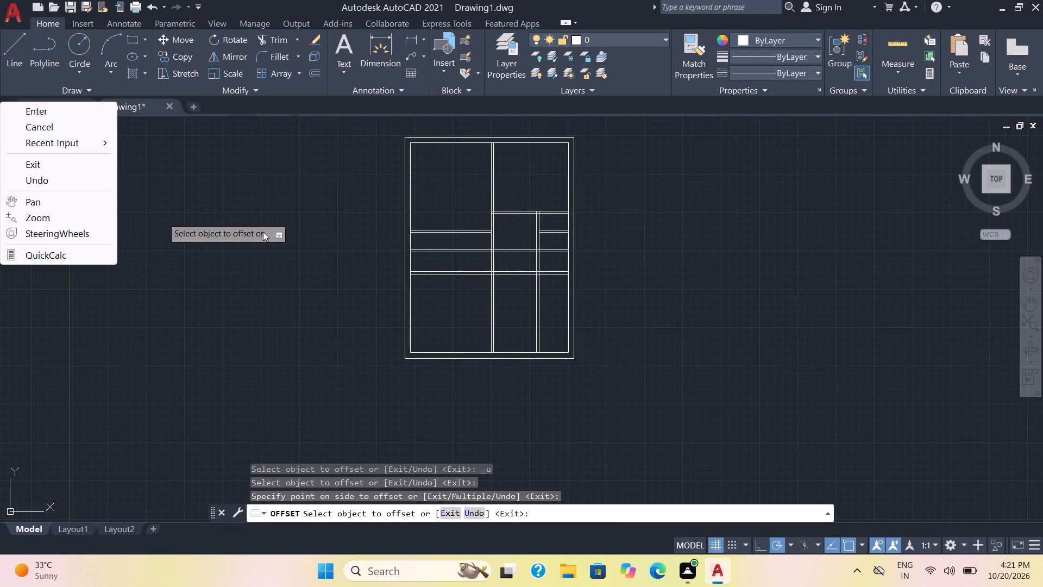
key("Escape")
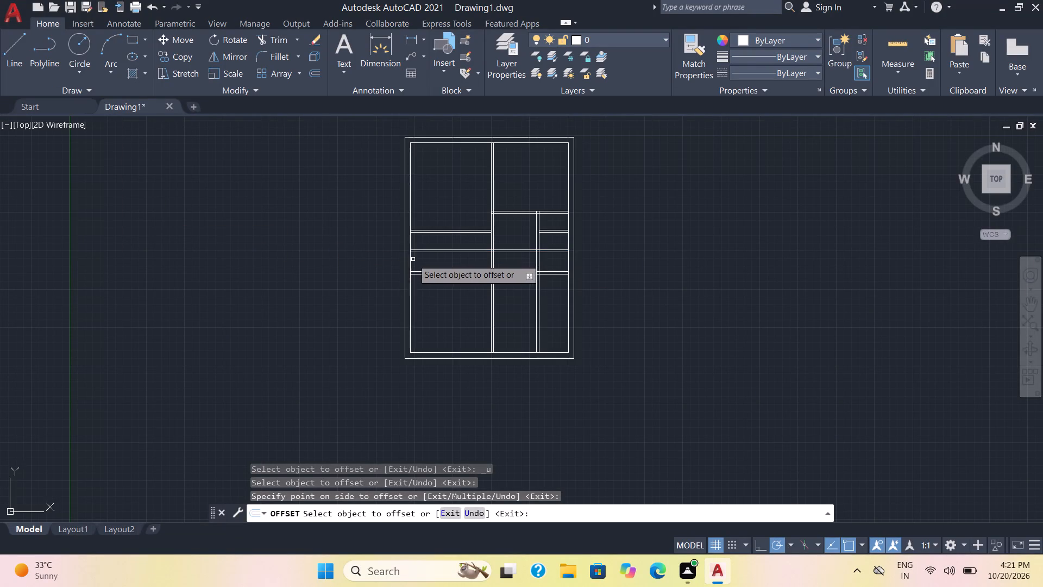
Offset the inner line of the left wall to the right by 5'.
left_click(412, 264)
key("5")
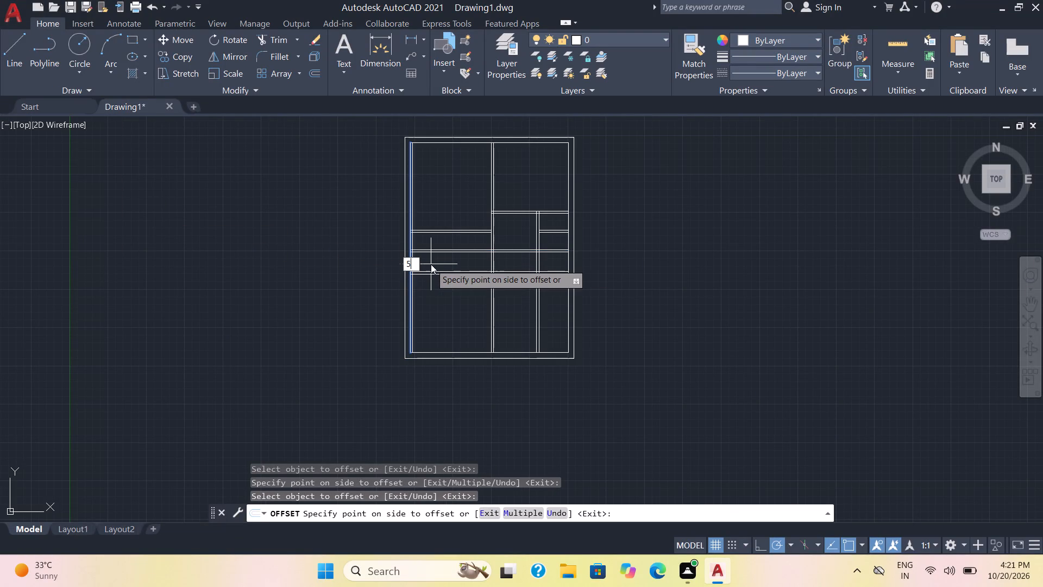
key("apostrophe")
key("Return")
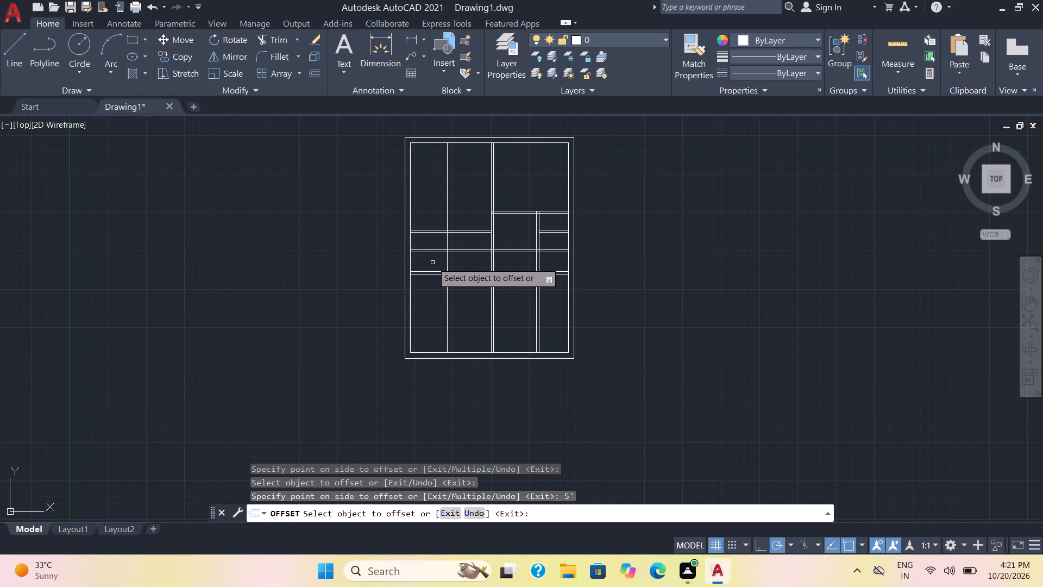
Trim the vertical line 5' from the left wall and the right-hand vertical partition pair out of the two lower rooms.
left_click(447, 264)
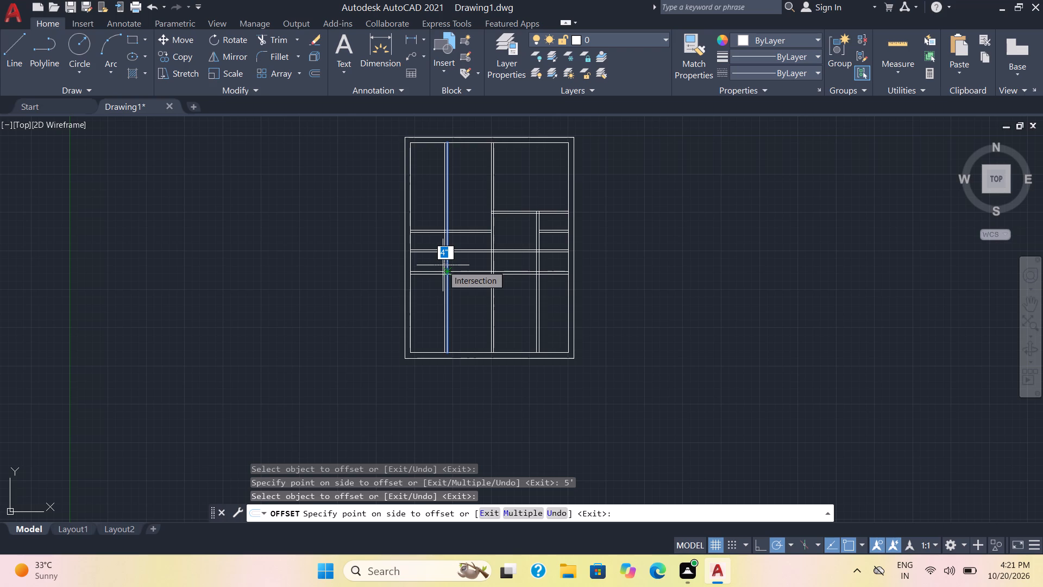
key("Escape")
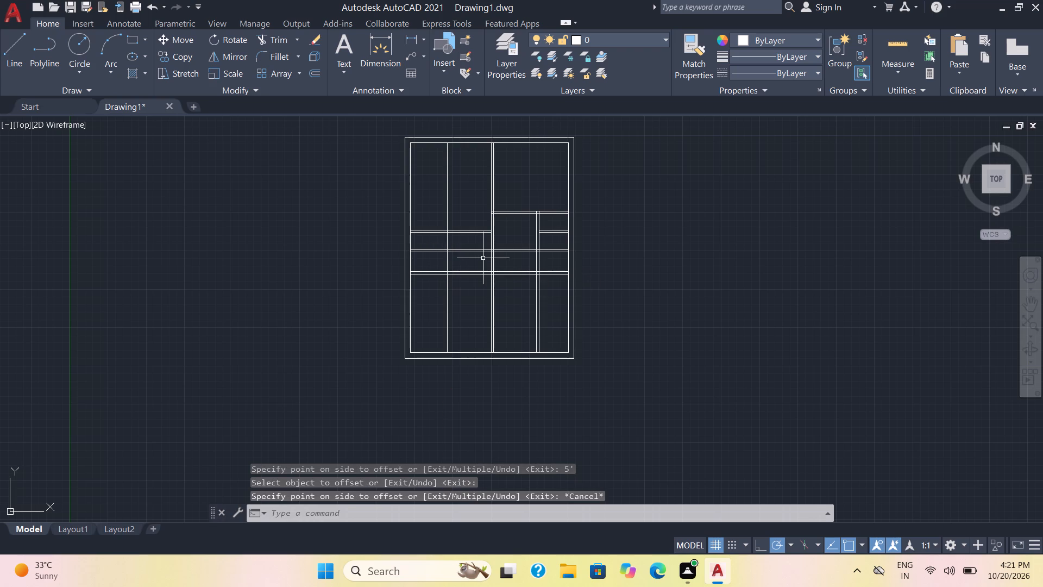
type("tr")
key("Return")
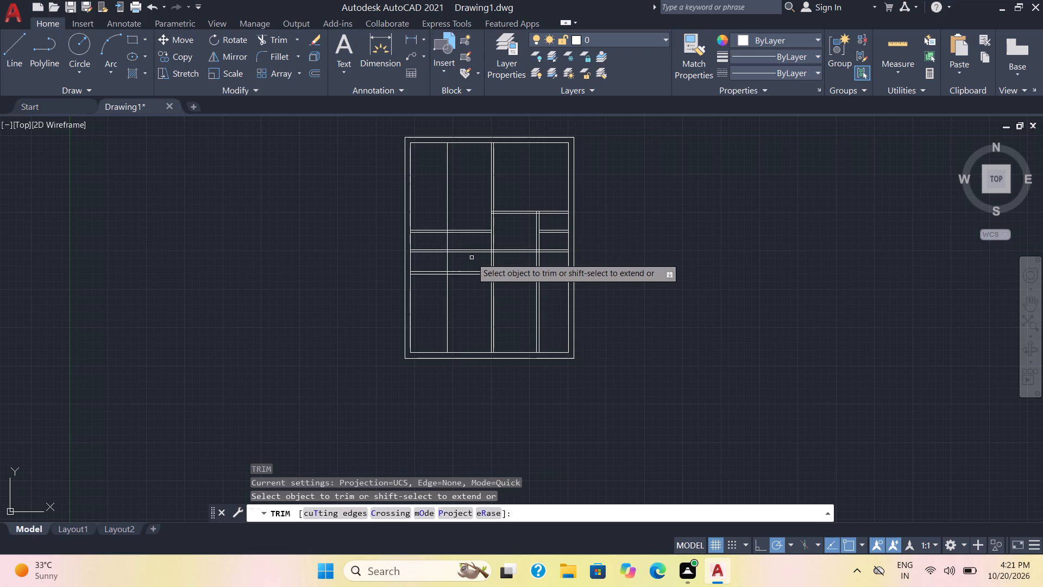
left_click(447, 314)
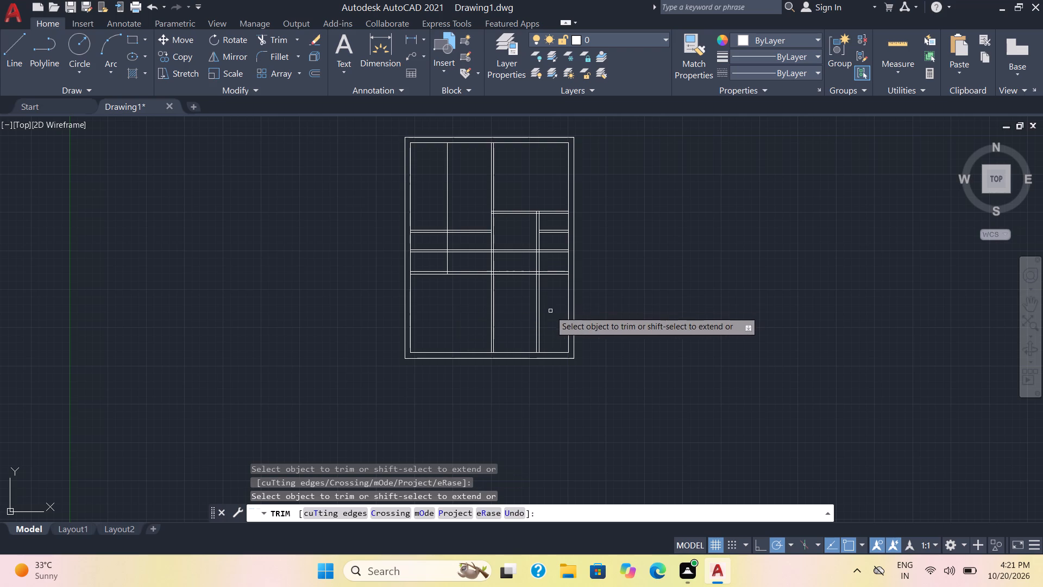
left_click_drag(550, 311, 533, 320)
Trim the crossing horizontal and vertical partition lines out of the central hall, including the leftover stub at their intersection.
left_click_drag(517, 260, 516, 237)
left_click_drag(516, 237, 514, 237)
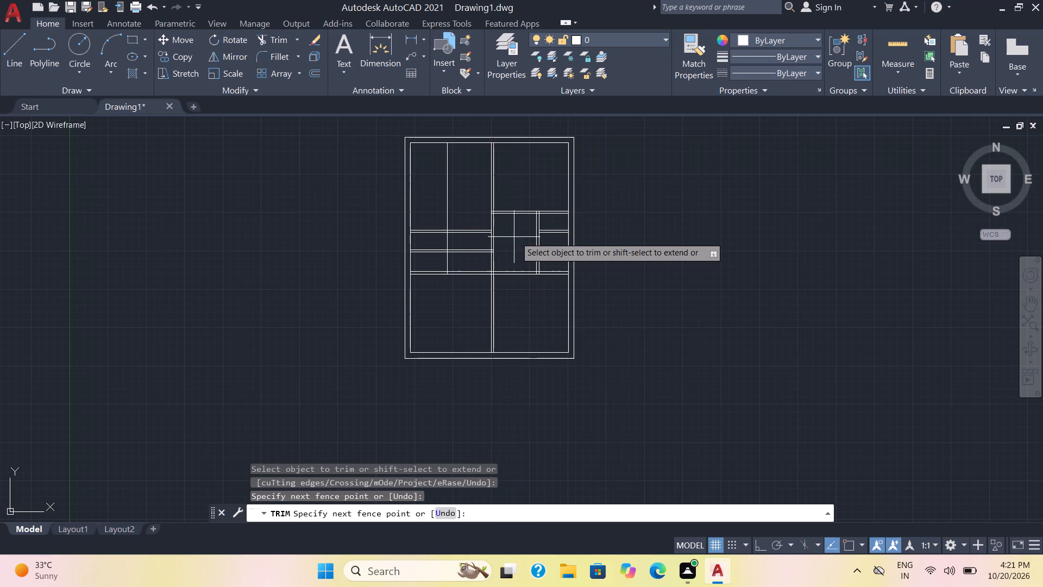
left_click_drag(514, 237, 487, 240)
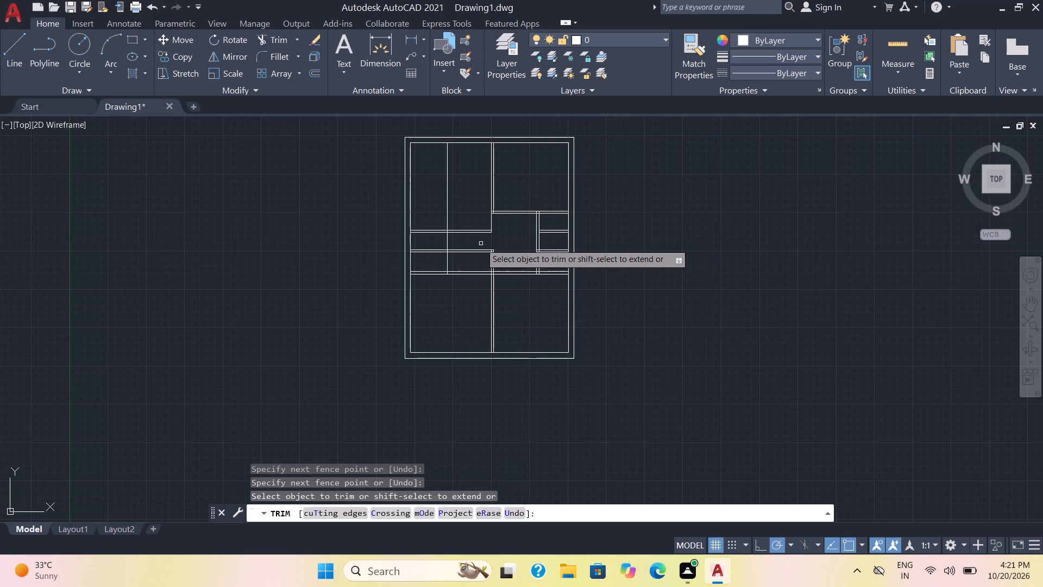
left_click_drag(481, 243, 482, 260)
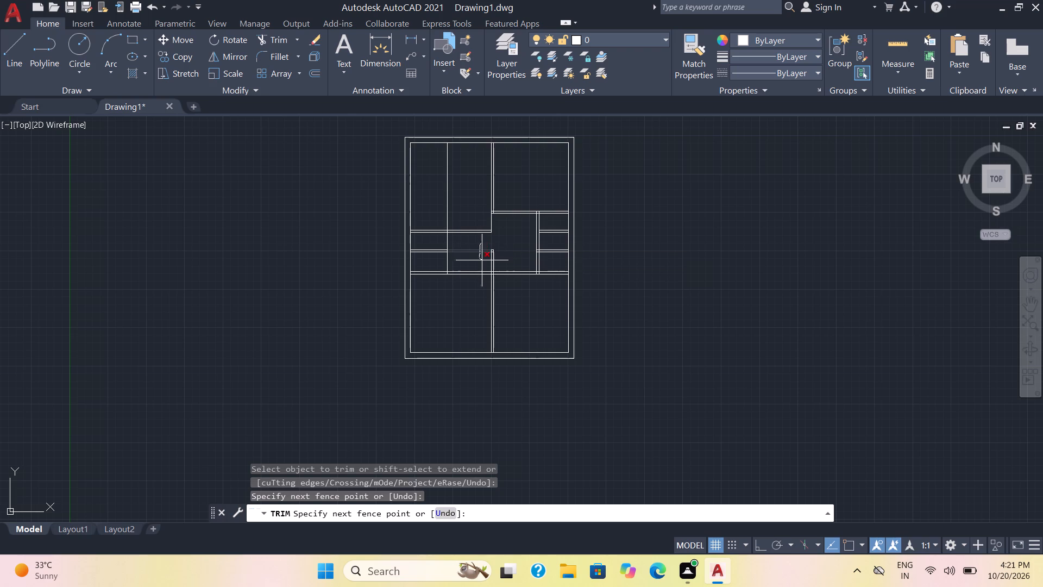
left_click_drag(482, 260, 492, 260)
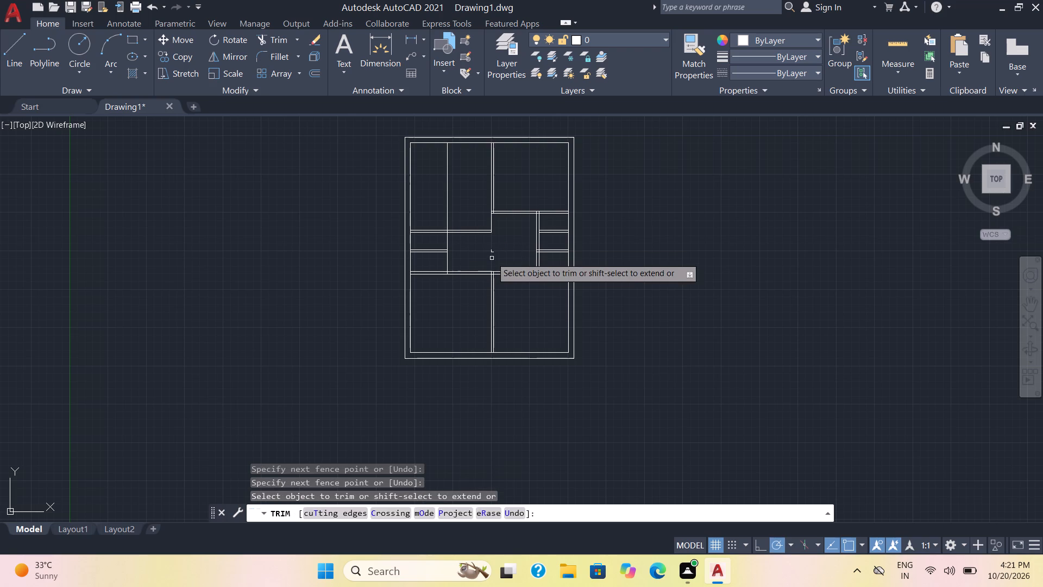
left_click(492, 255)
left_click(492, 251)
left_click(492, 252)
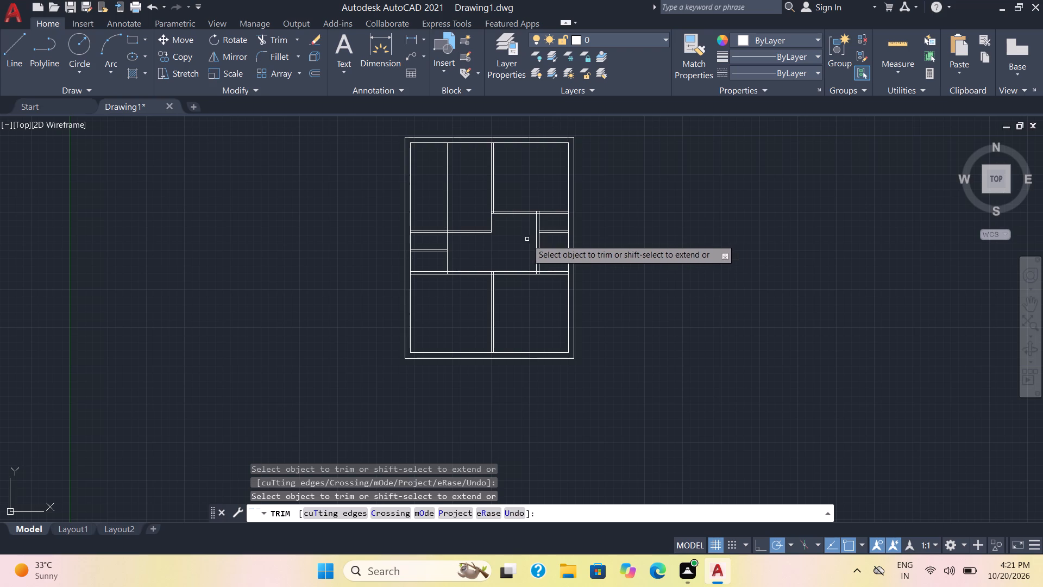
Trim the lower horizontal partition pair out of the small right-side room, and extend and trim the lines at the partition corner above it.
left_click(561, 251)
left_click(560, 249)
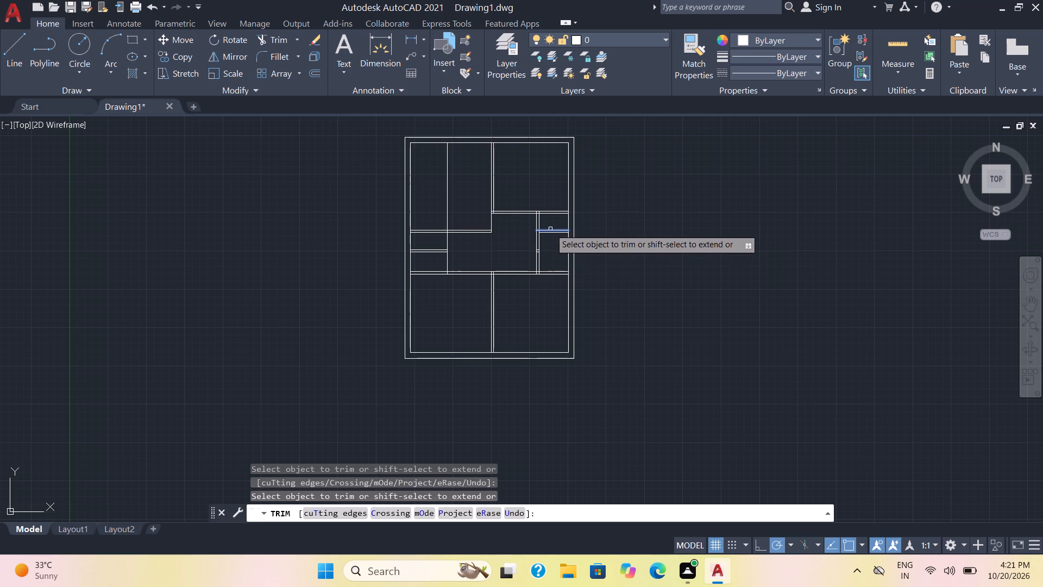
left_click(550, 229, "shift")
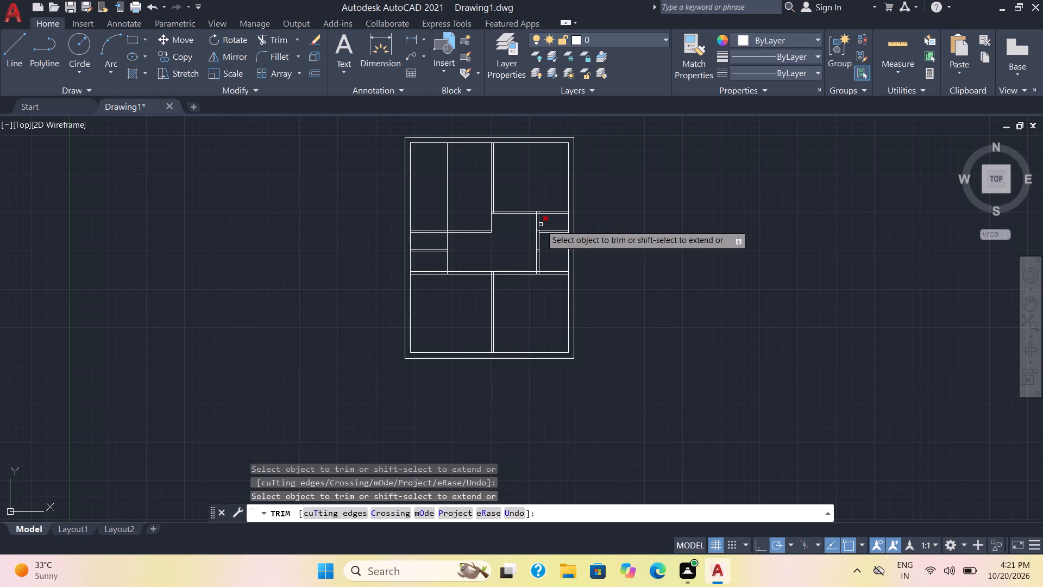
left_click(541, 224)
scroll(538, 258, "up", 3)
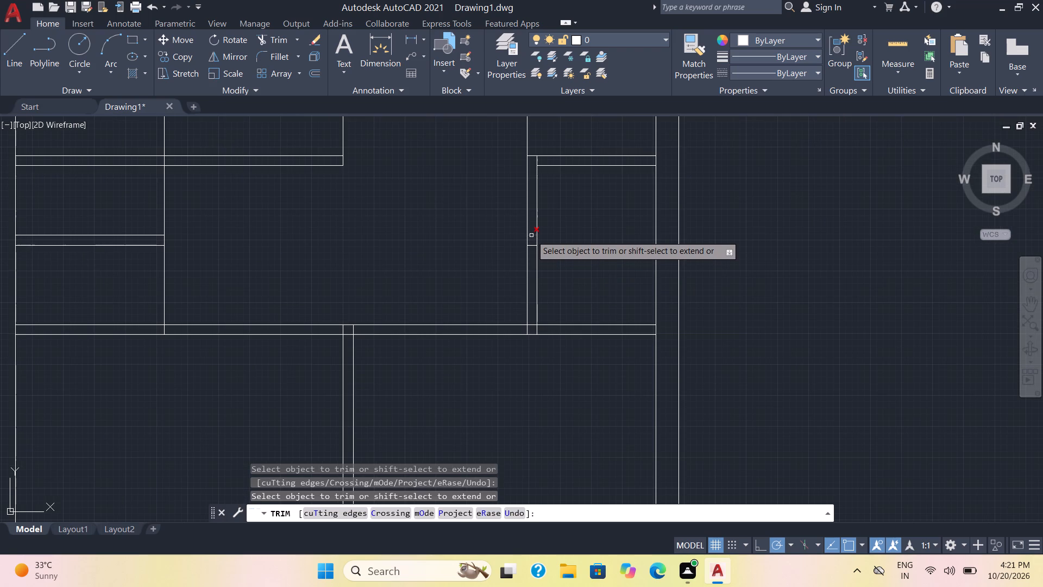
left_click(531, 235)
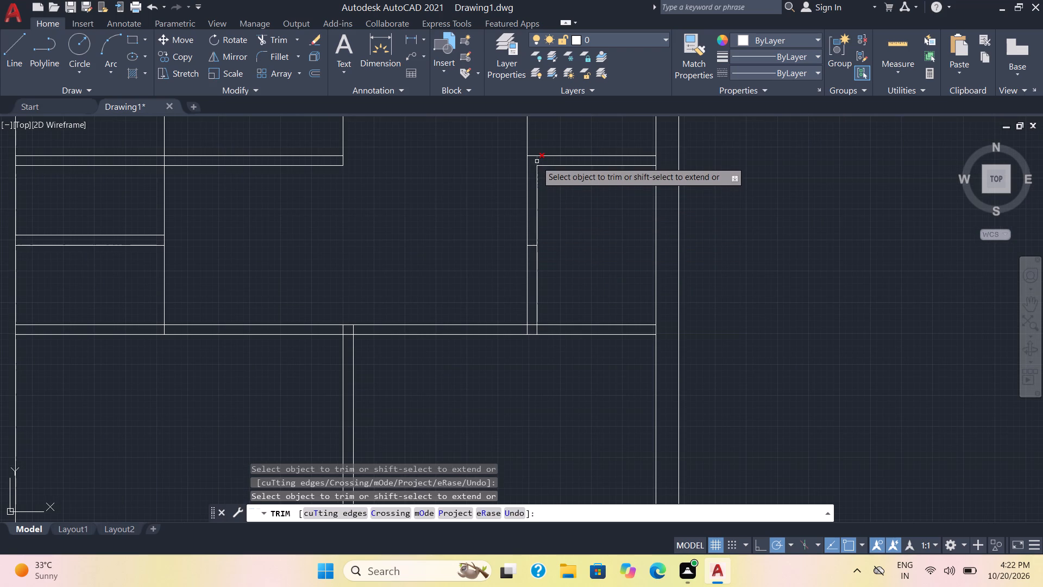
left_click(537, 161)
Trim the vertical line 5' from the left wall out of the upper-left room.
scroll(457, 175, "down", 3)
middle_click_drag(437, 180, 447, 204)
left_click(395, 168)
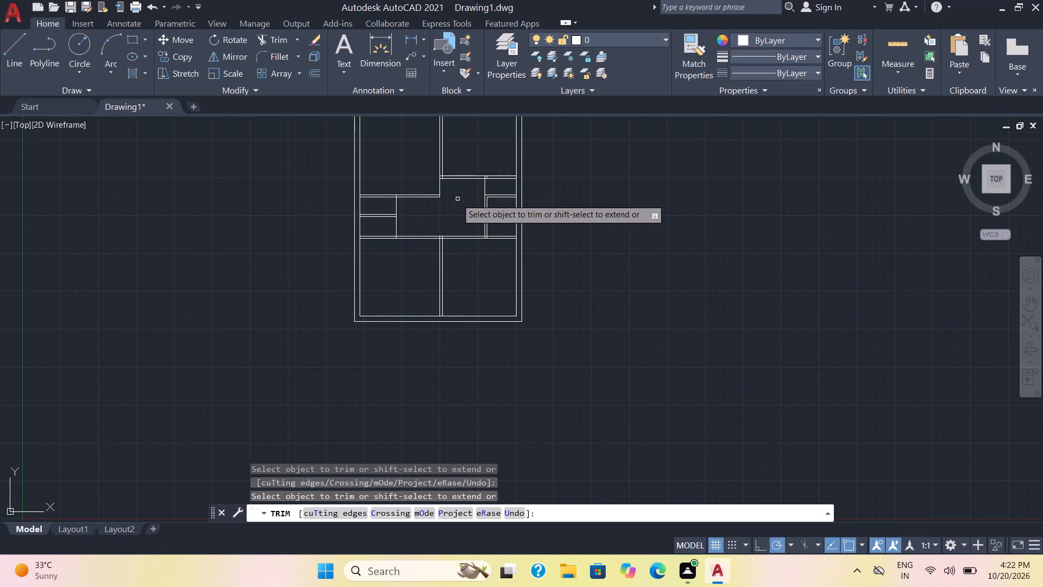
Extend the right line of the upper central partition and the lower line below the upper-left room to meet at a corner, trimming the overrun.
scroll(457, 198, "up", 2)
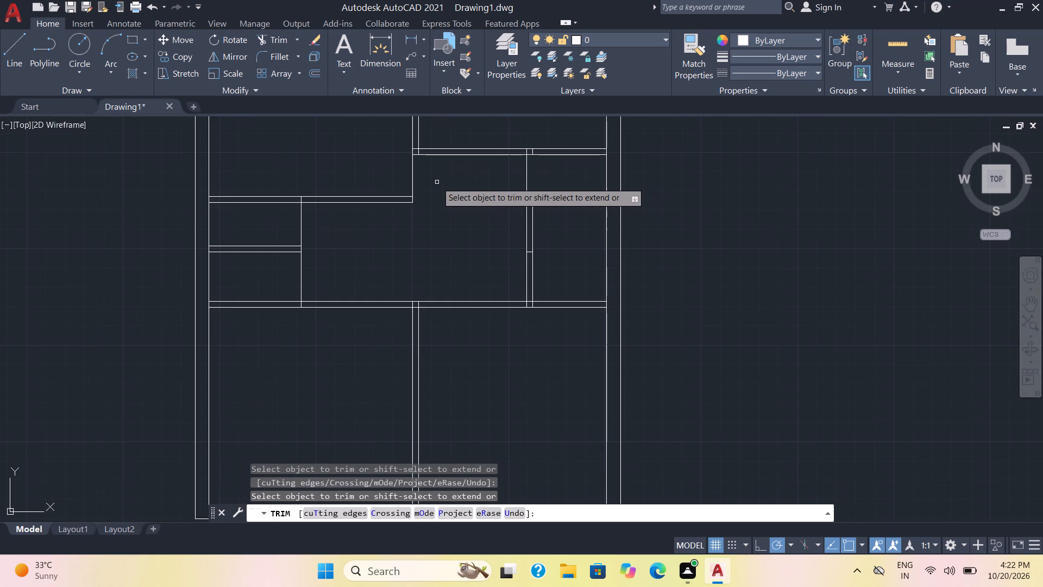
left_click(419, 139, "shift")
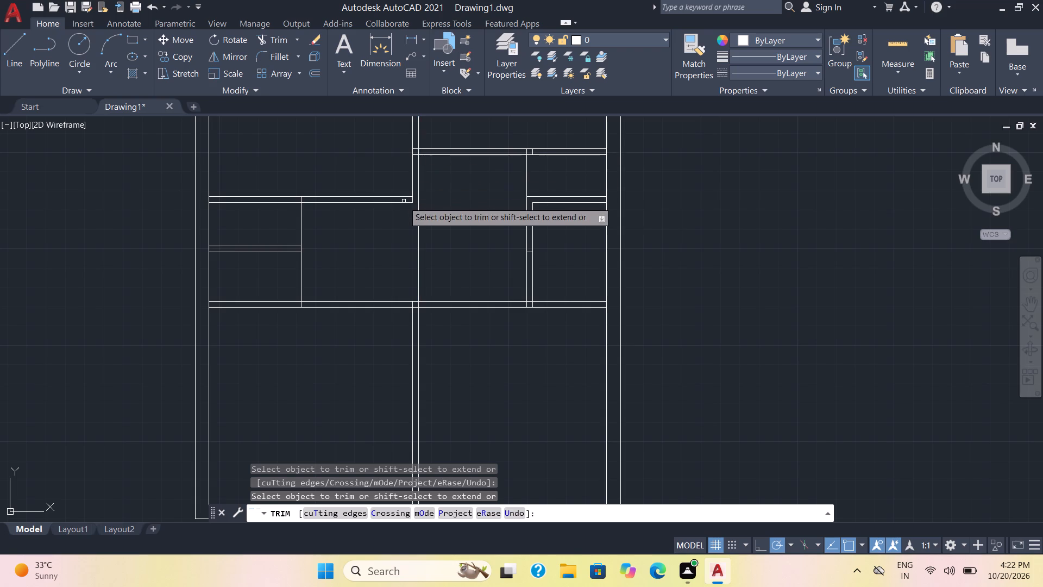
left_click(404, 203, "shift")
left_click(419, 236)
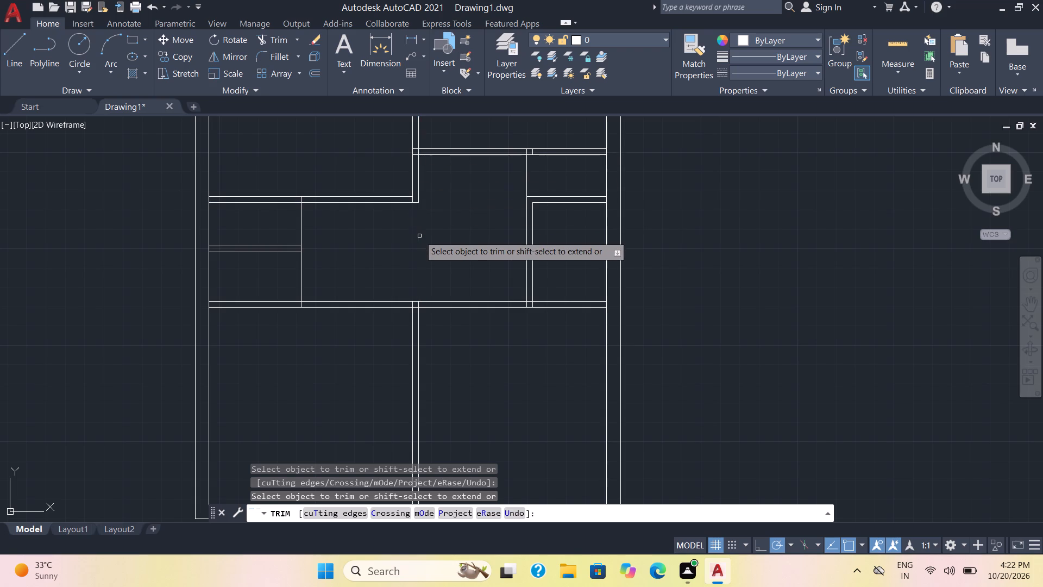
Trim the 5' vertical line out of the strip and wall between the two left horizontal partitions, leaving it only around the small left room.
left_click(301, 226)
scroll(301, 219, "up", 1)
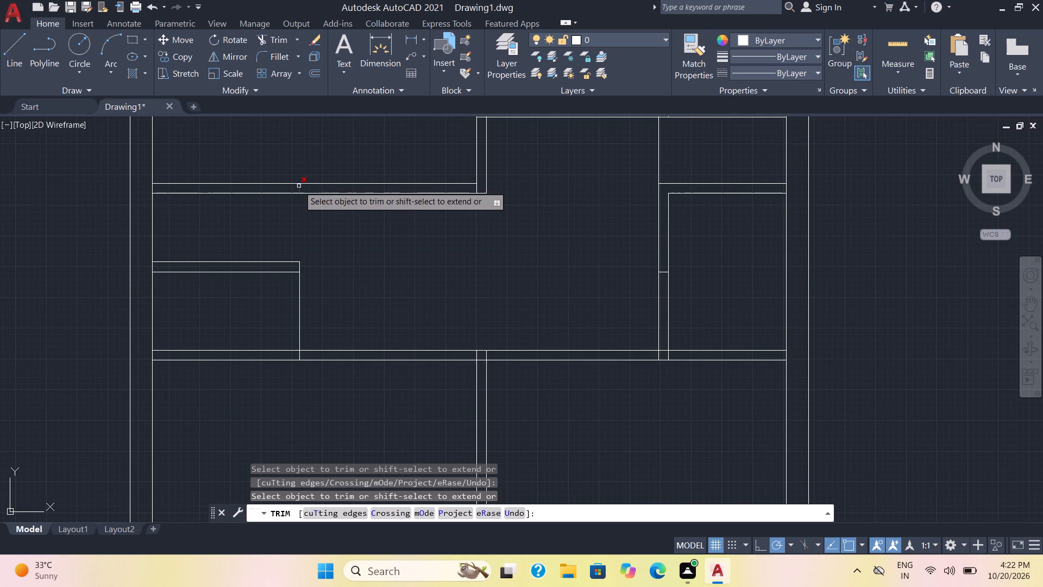
left_click(299, 188)
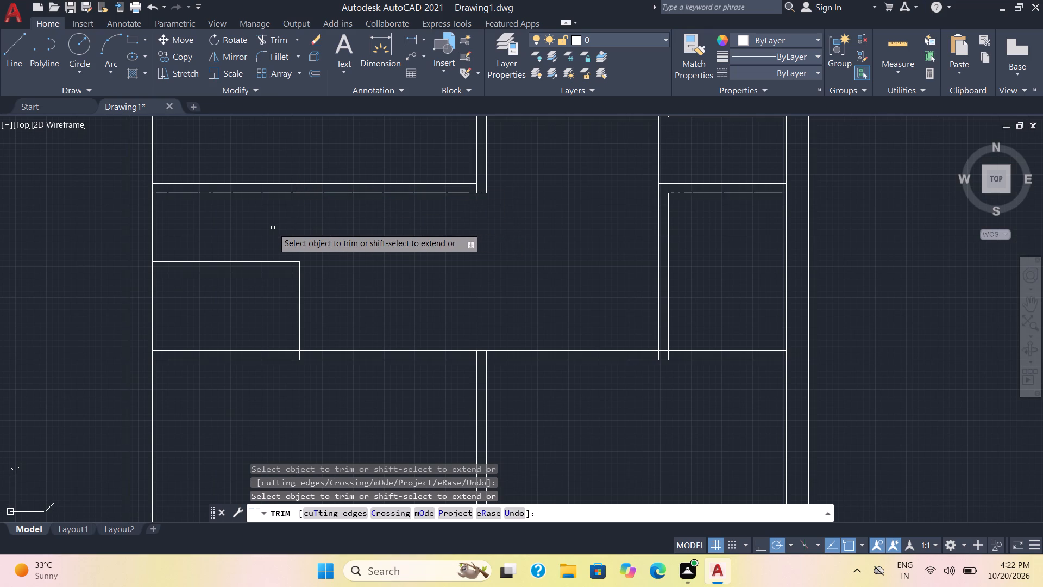
key("Escape")
Offset the inner line of the left wall to the right by 3'.
key("o")
key("Return")
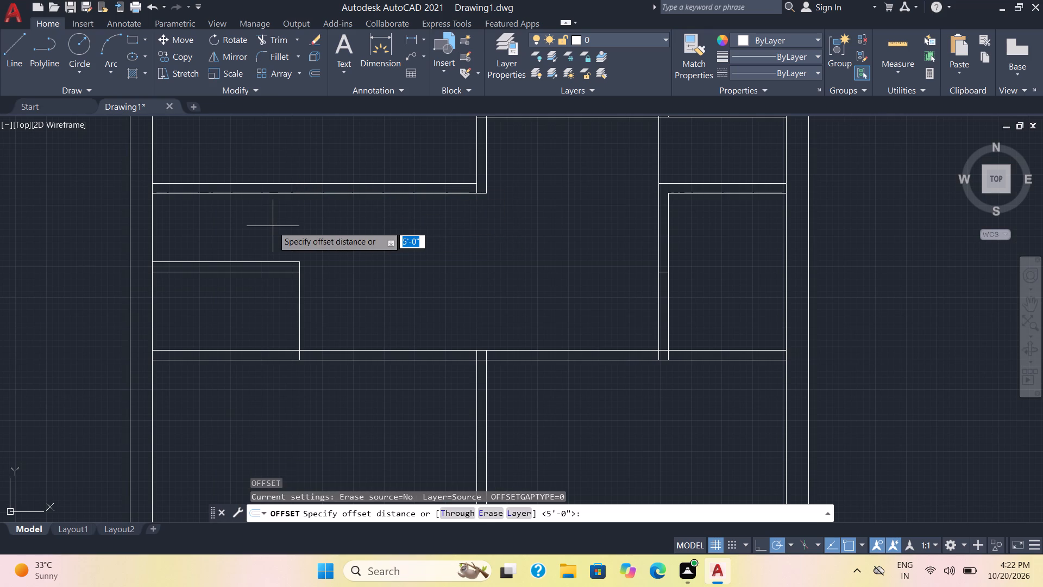
key("3")
key("apostrophe")
key("Return")
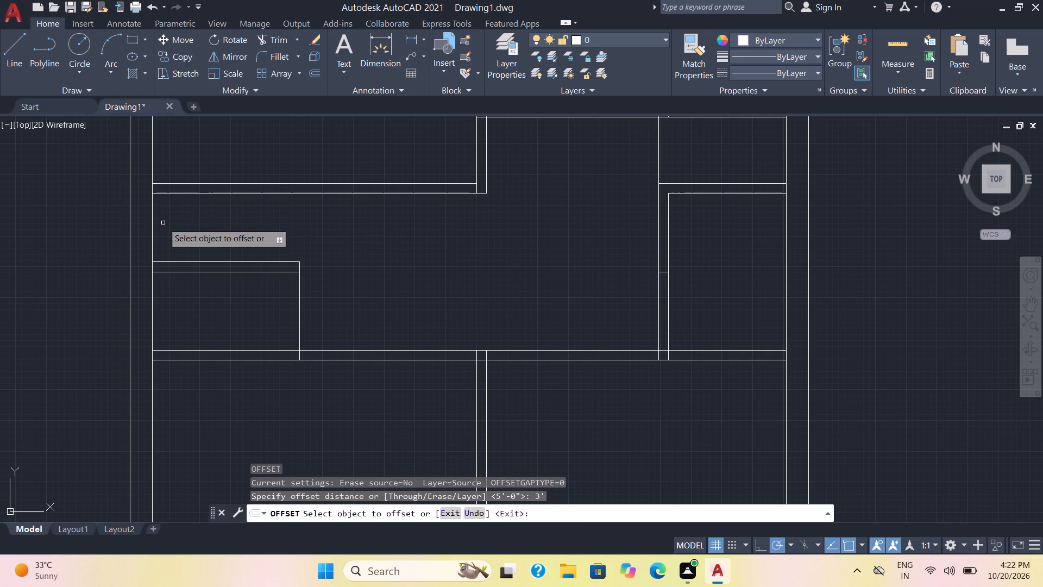
left_click(152, 232)
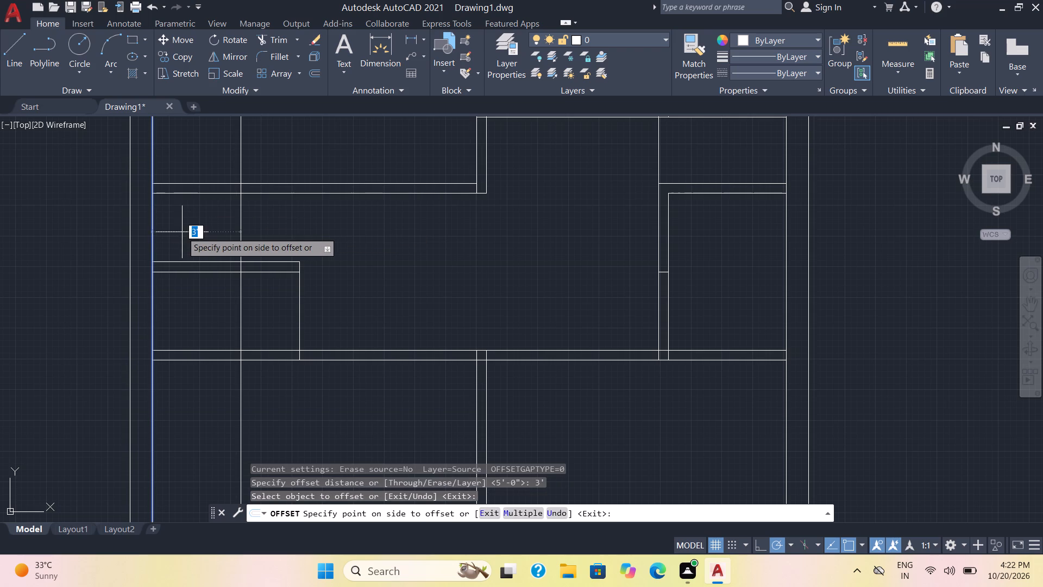
left_click(183, 232)
key("Escape")
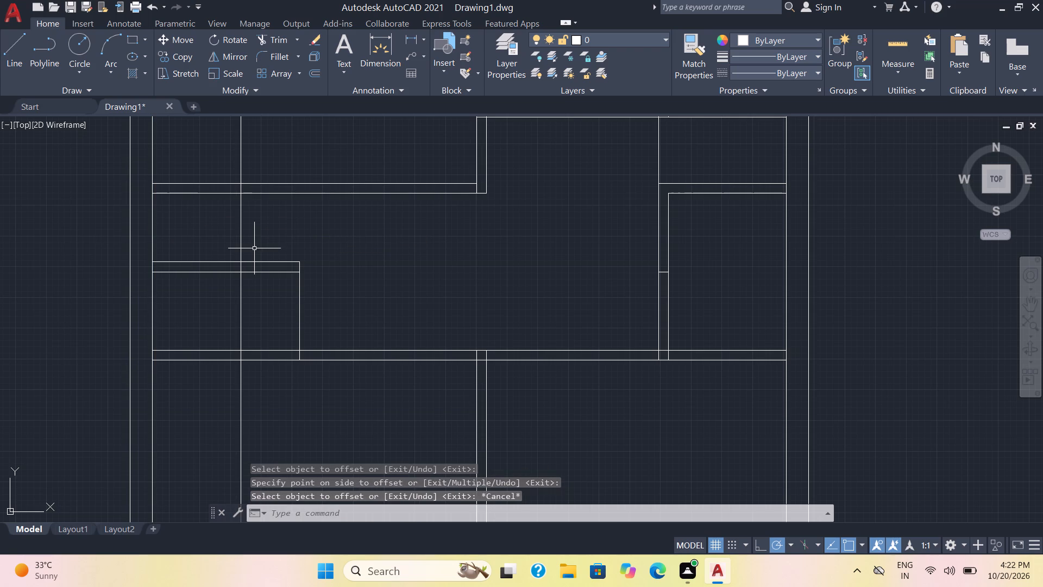
Trim the 3' offset line so only its segment between the two left horizontal partitions remains.
type("tr")
key("Return")
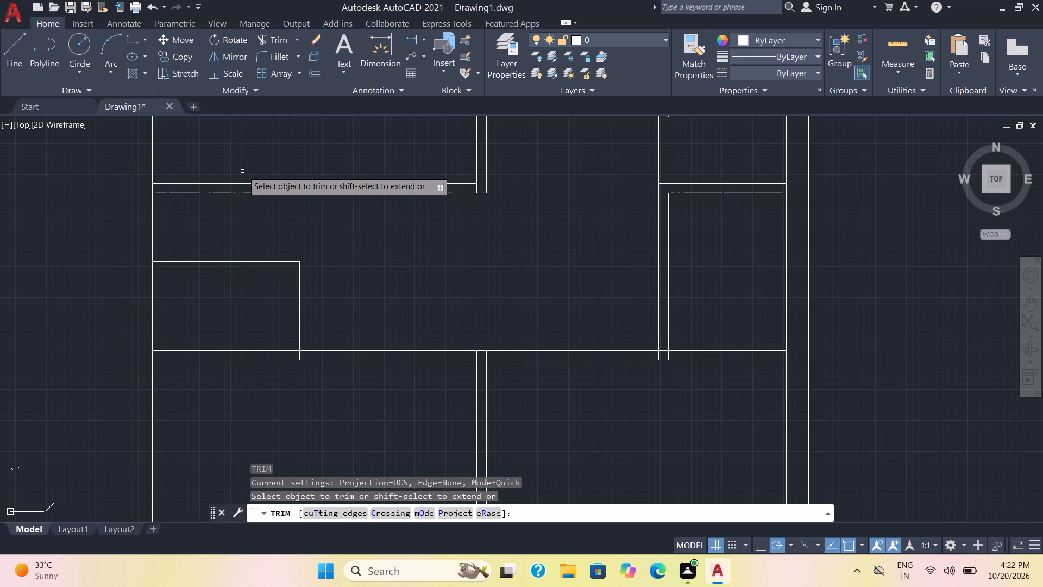
left_click(241, 170)
left_click(239, 189)
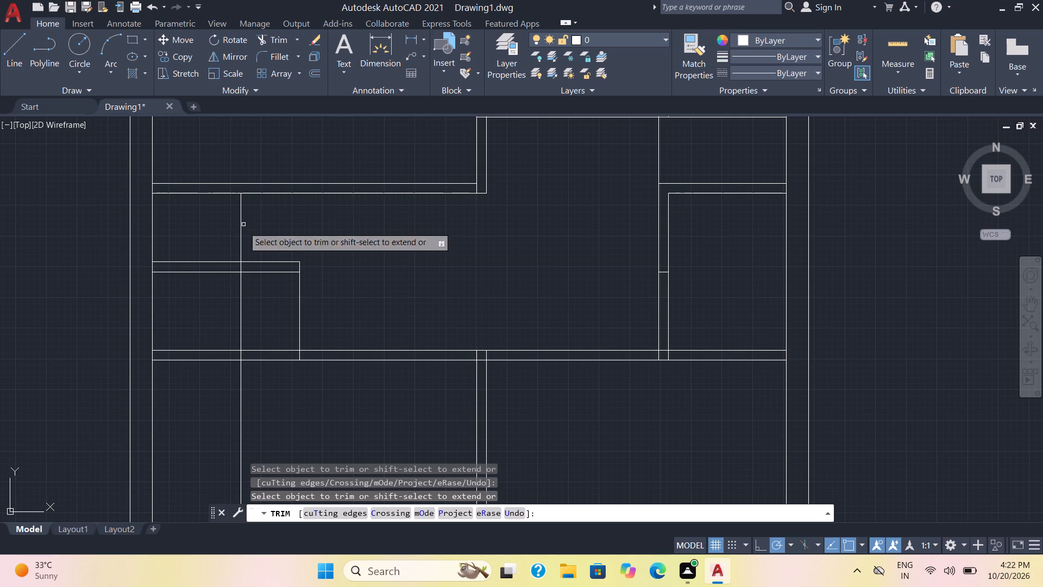
left_click(242, 279)
left_click(241, 267)
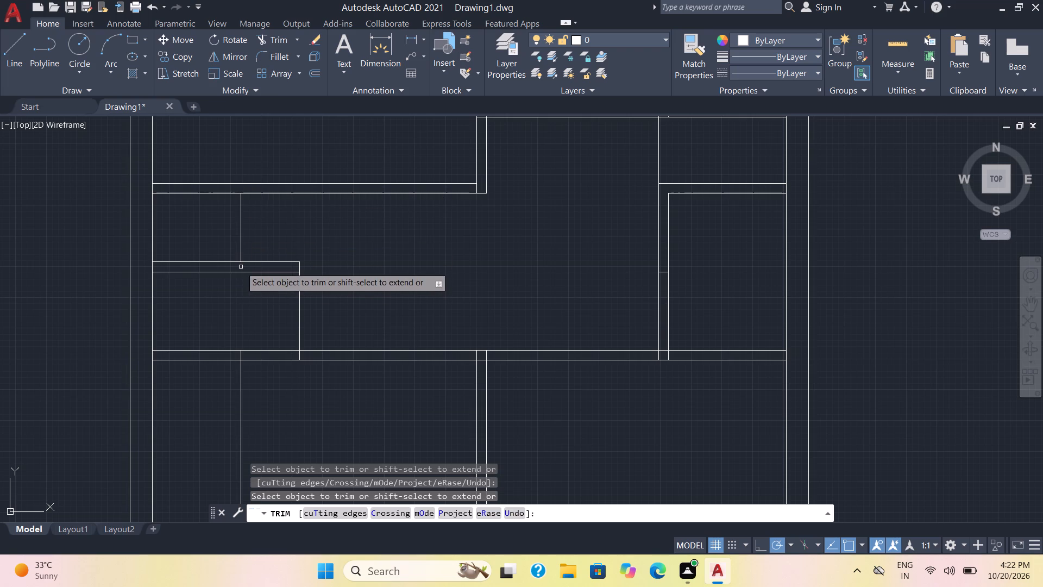
left_click(241, 356)
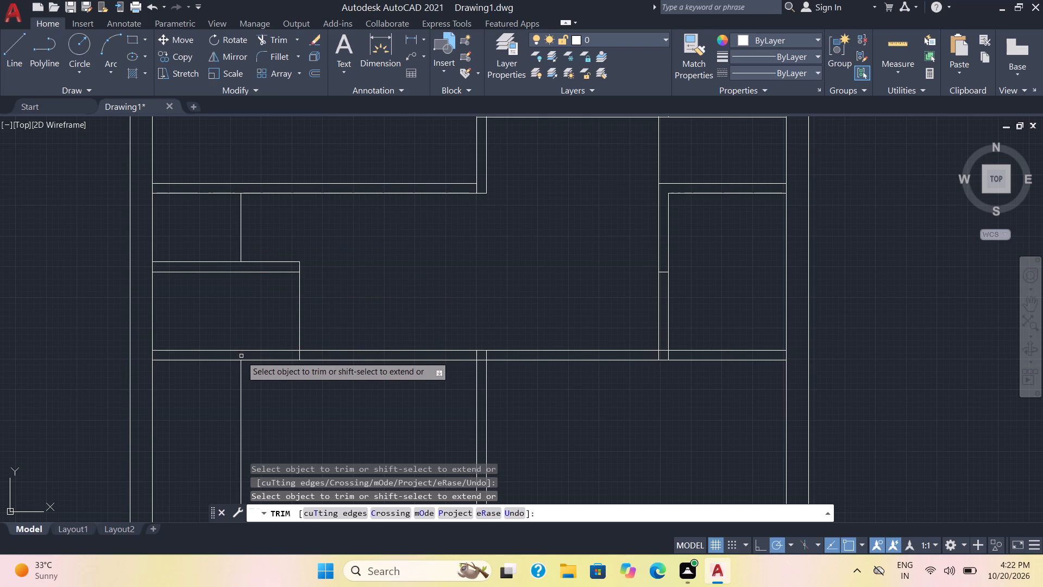
left_click(241, 386)
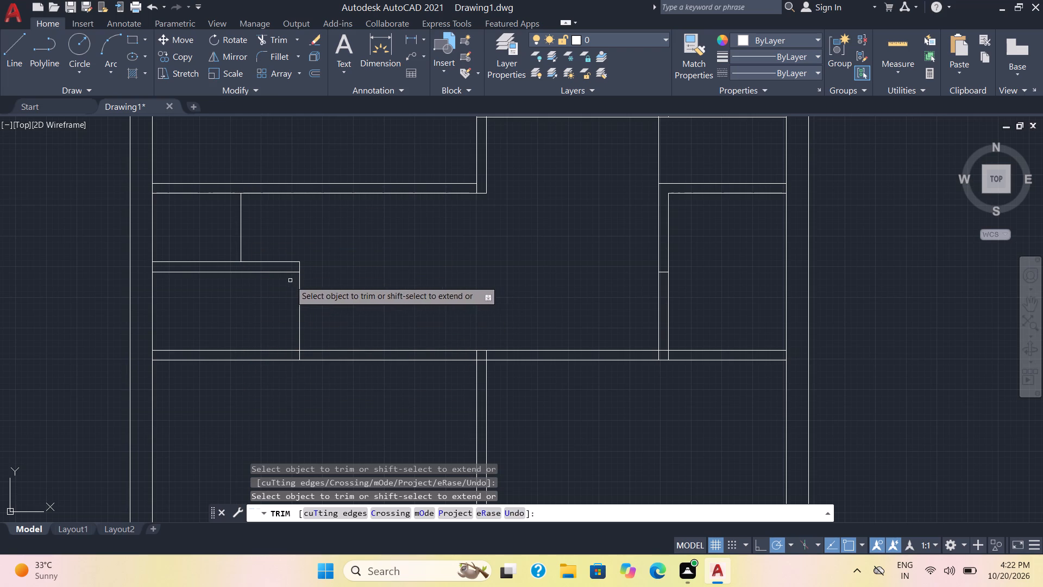
key("Escape")
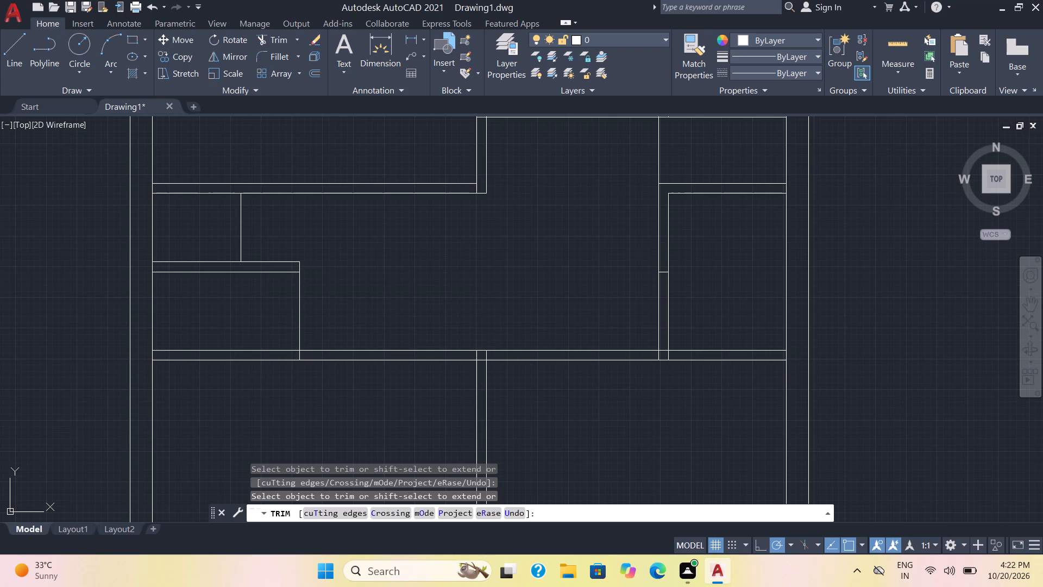
Offset the short vertical line between the left partitions to the left by 10" as a stair tread line.
key("o")
key("Return")
type("10")
key("Return")
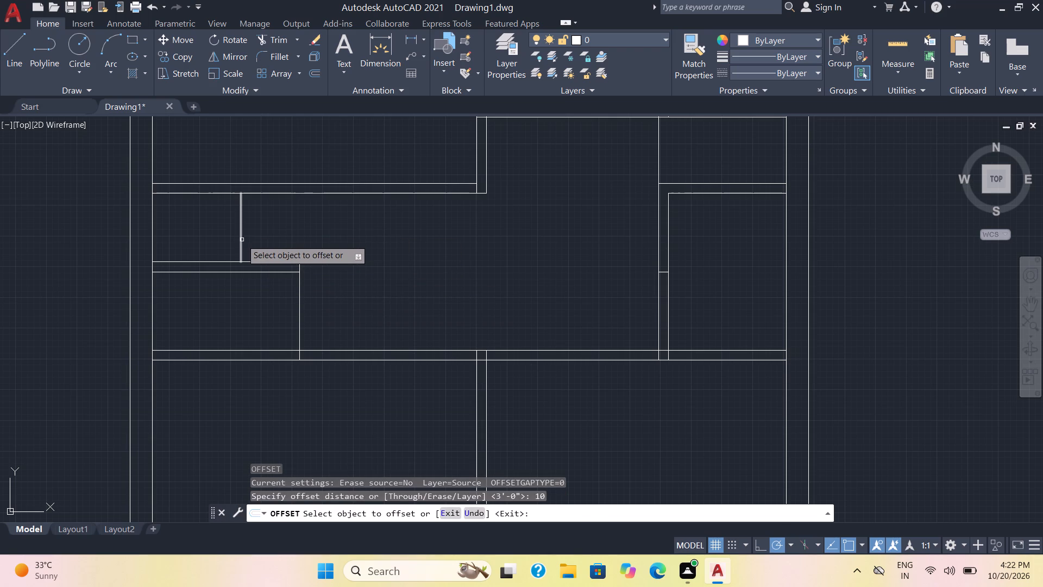
left_click(242, 240)
left_click(229, 240)
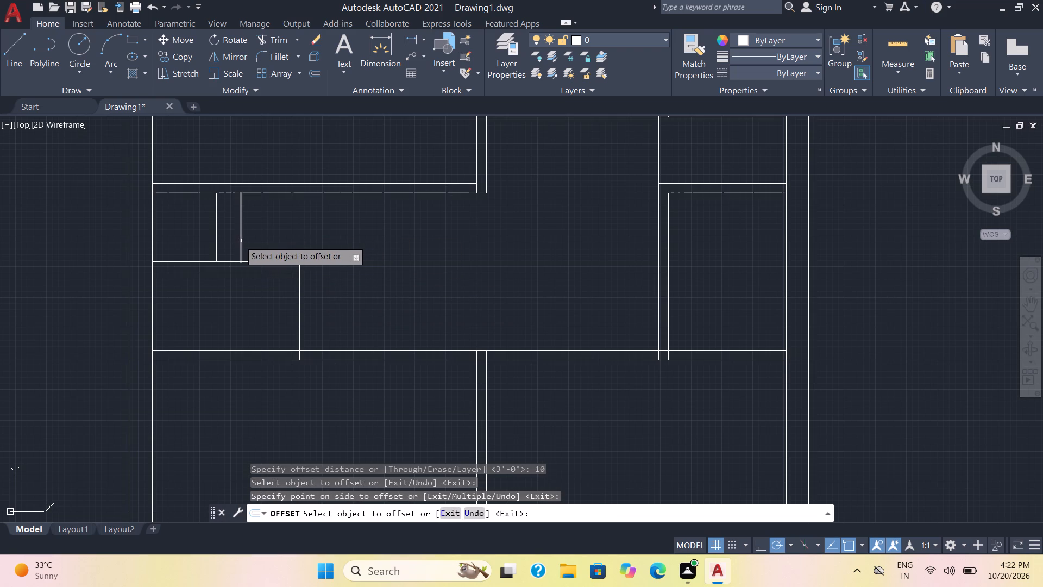
Offset the 3' stair line repeatedly to the right at 10" spacing to add five more tread lines.
left_click(240, 241)
key("m")
key("Return")
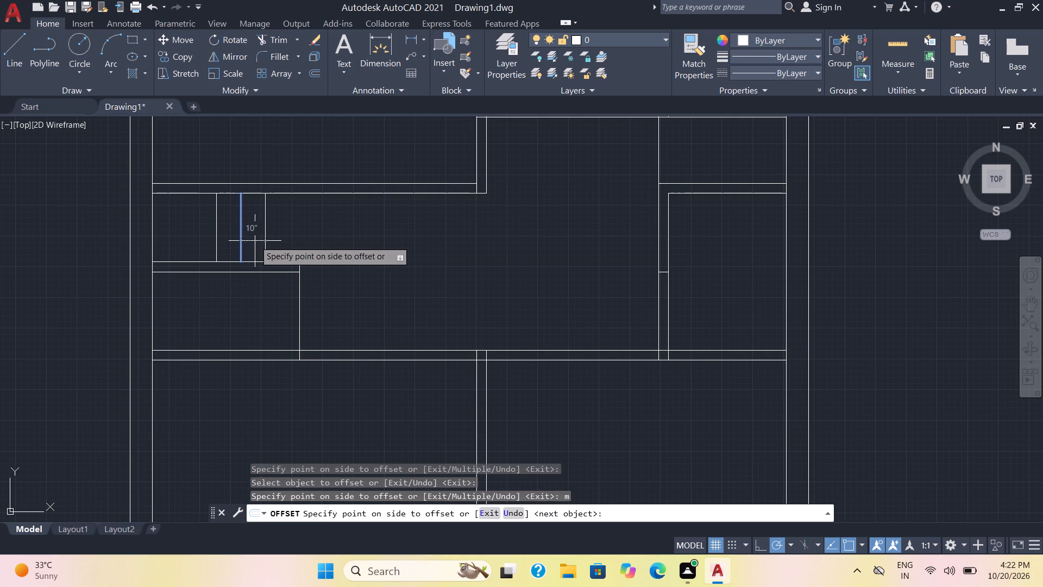
left_click(255, 241)
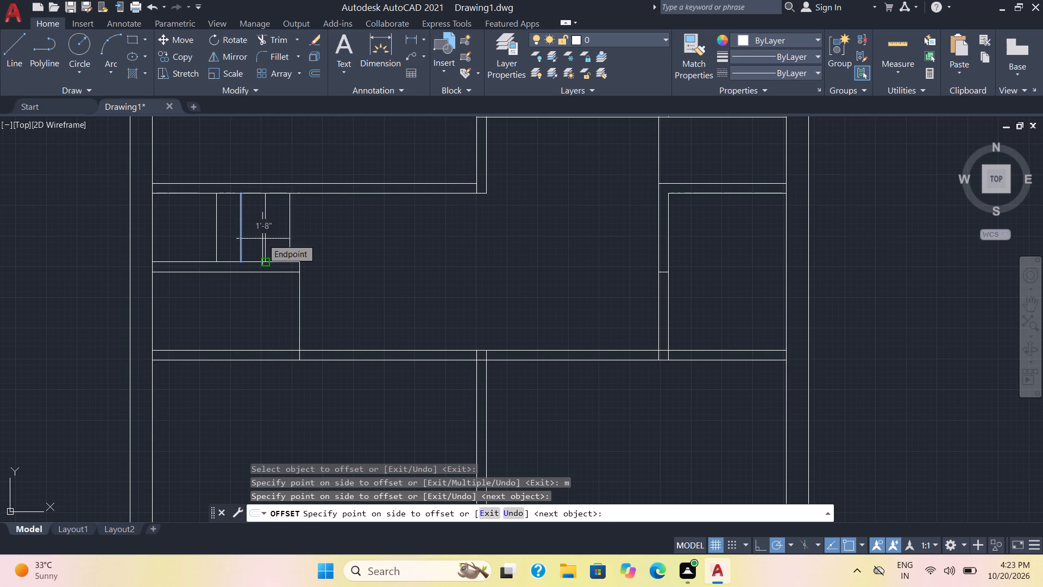
left_click(318, 274)
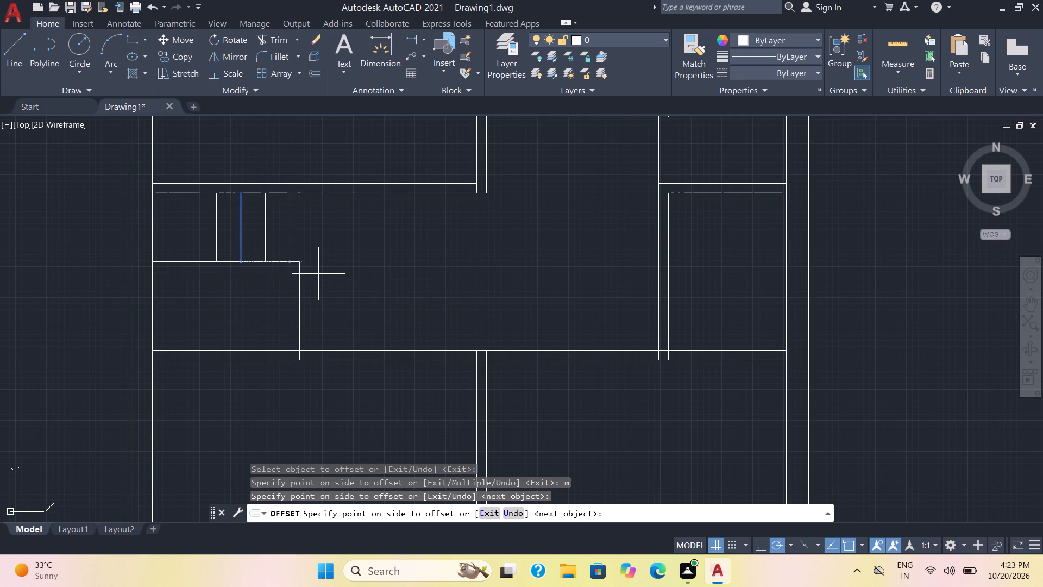
left_click(325, 273)
left_click(334, 273)
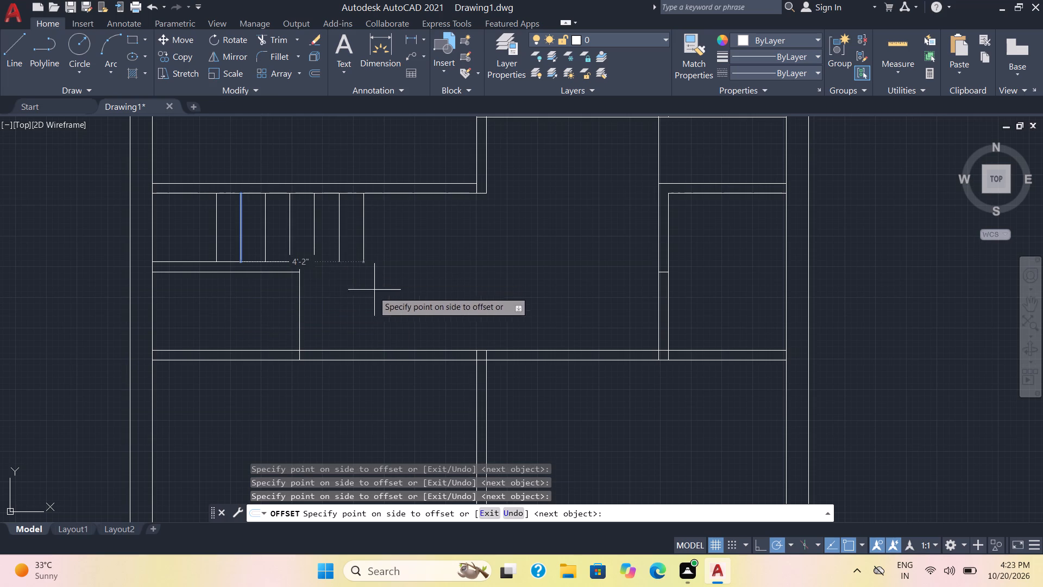
left_click(372, 333)
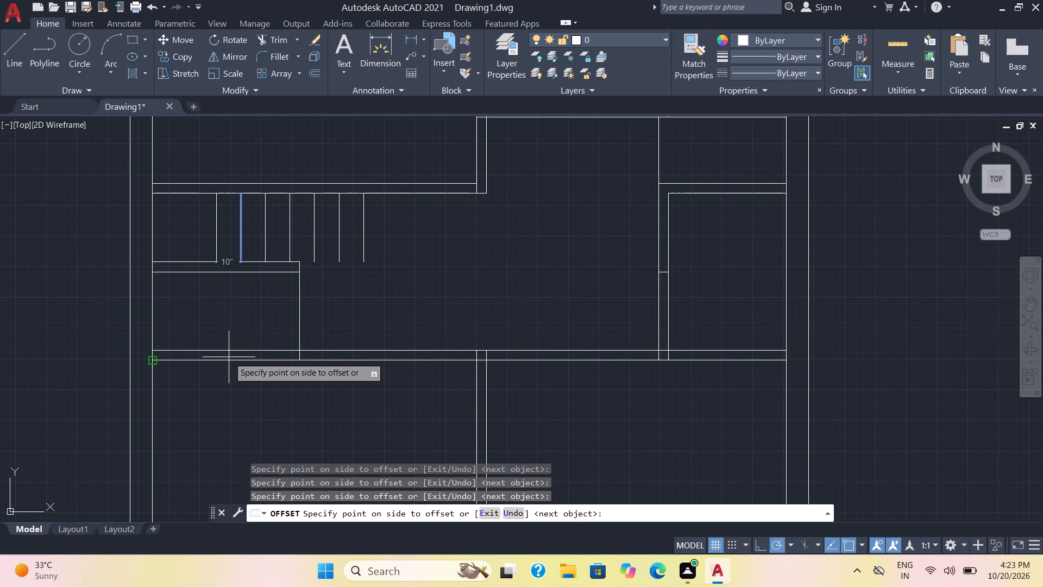
key("Escape")
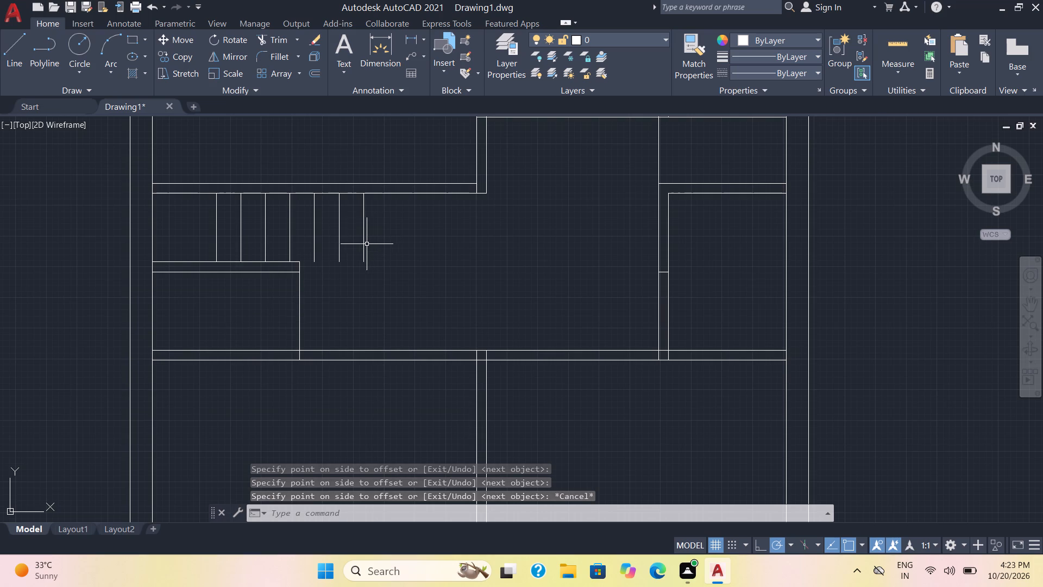
key("Escape")
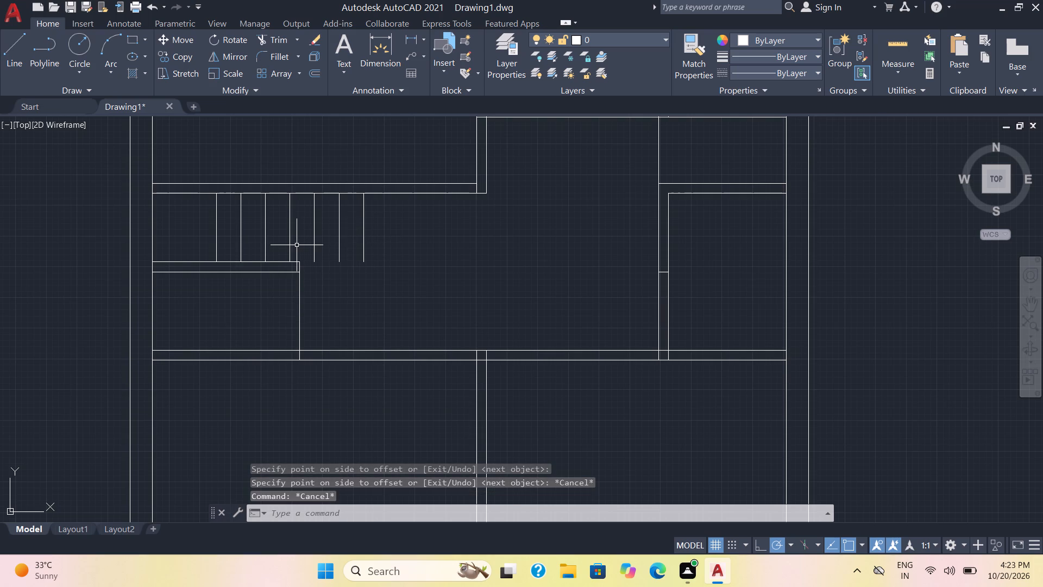
Extend the horizontal line along the lower side of the stair to the last tread line.
type("tr")
key("Return")
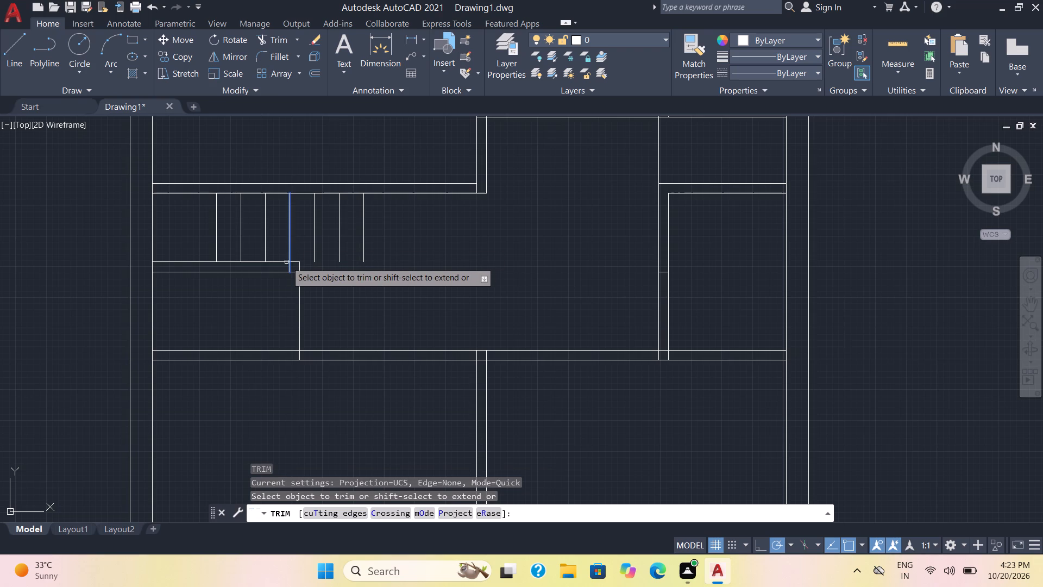
left_click(282, 262, "shift")
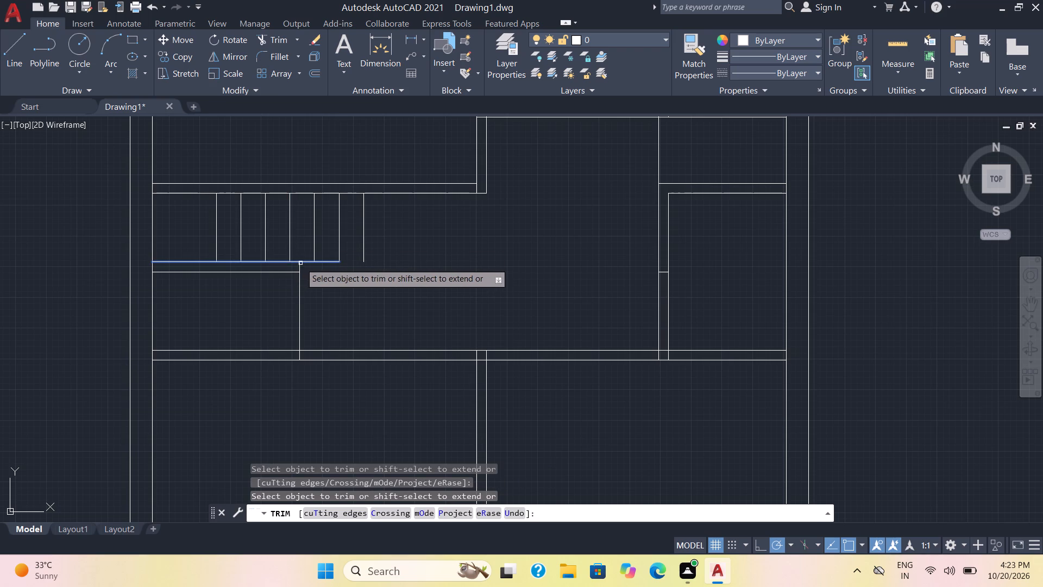
left_click(305, 261, "shift")
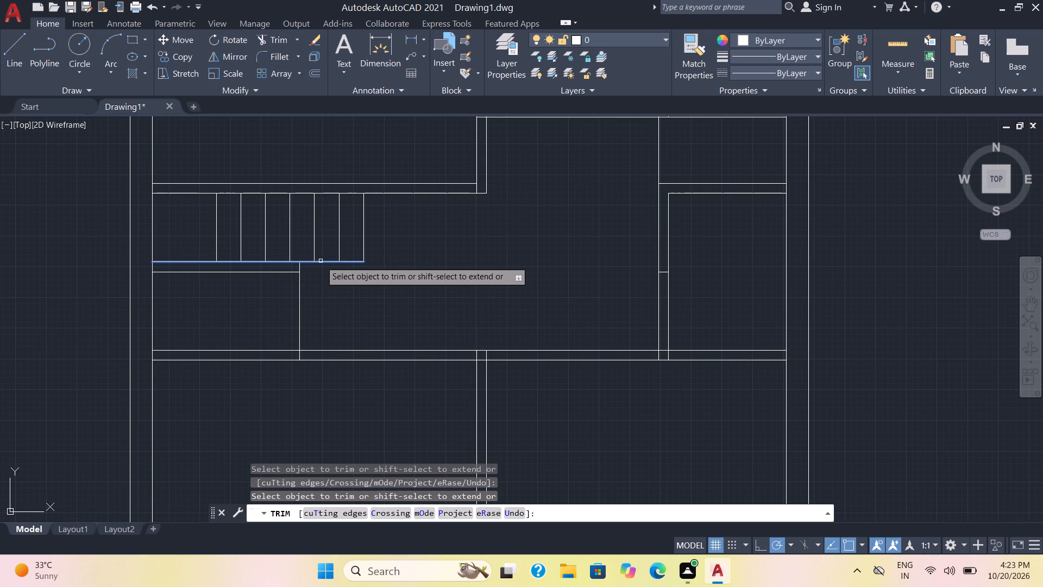
left_click(321, 261, "shift")
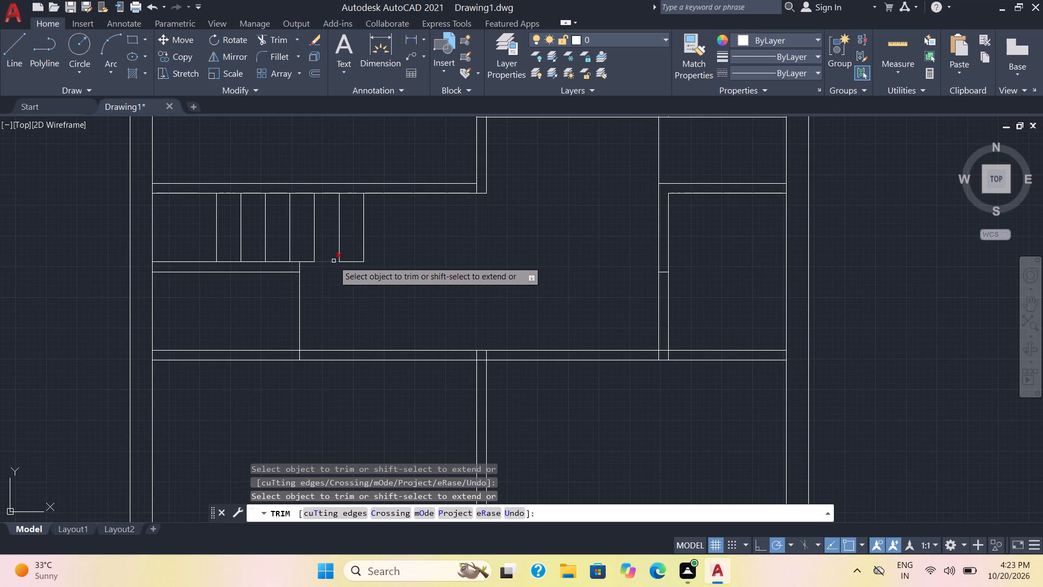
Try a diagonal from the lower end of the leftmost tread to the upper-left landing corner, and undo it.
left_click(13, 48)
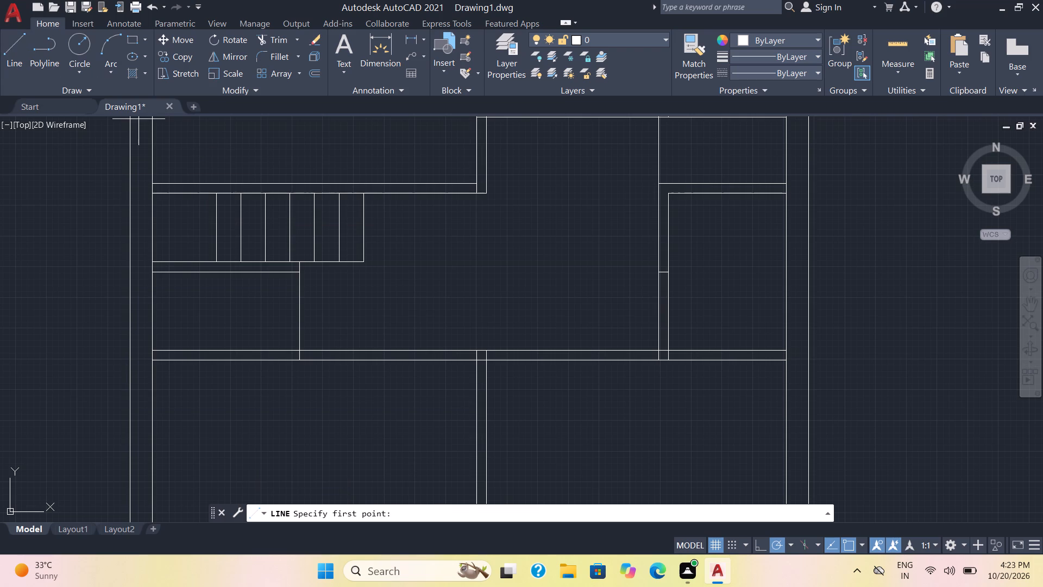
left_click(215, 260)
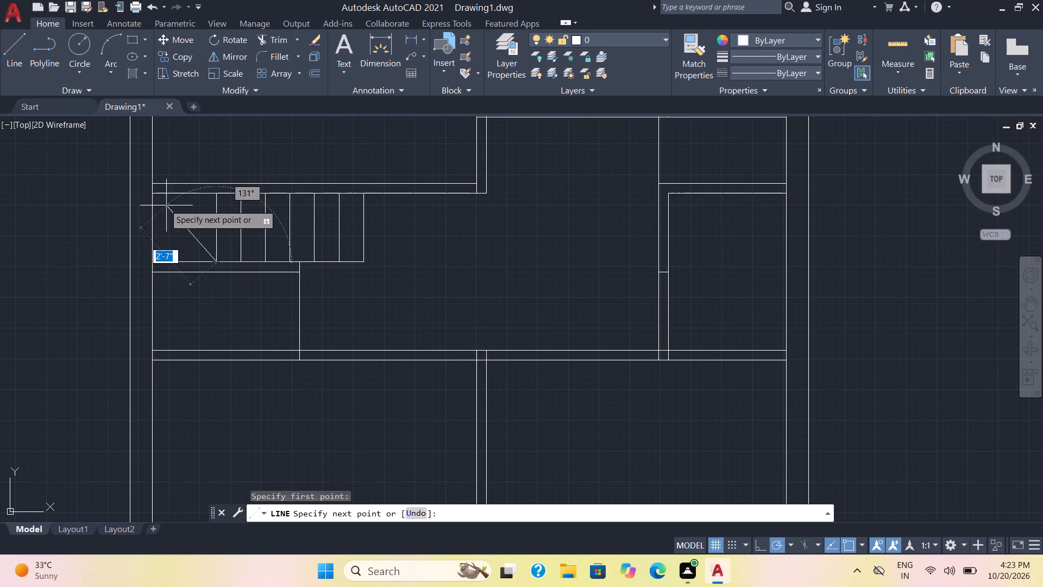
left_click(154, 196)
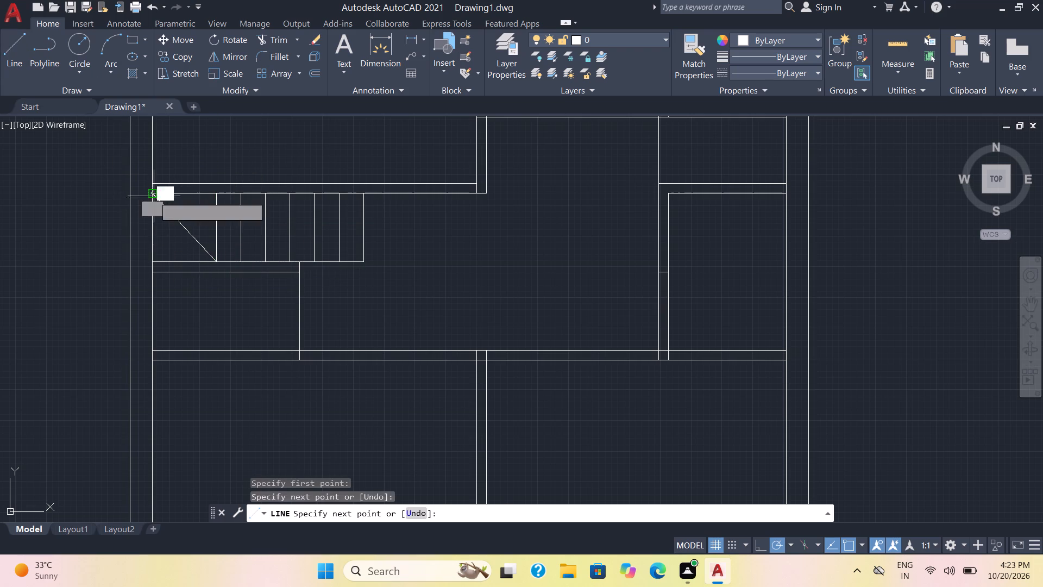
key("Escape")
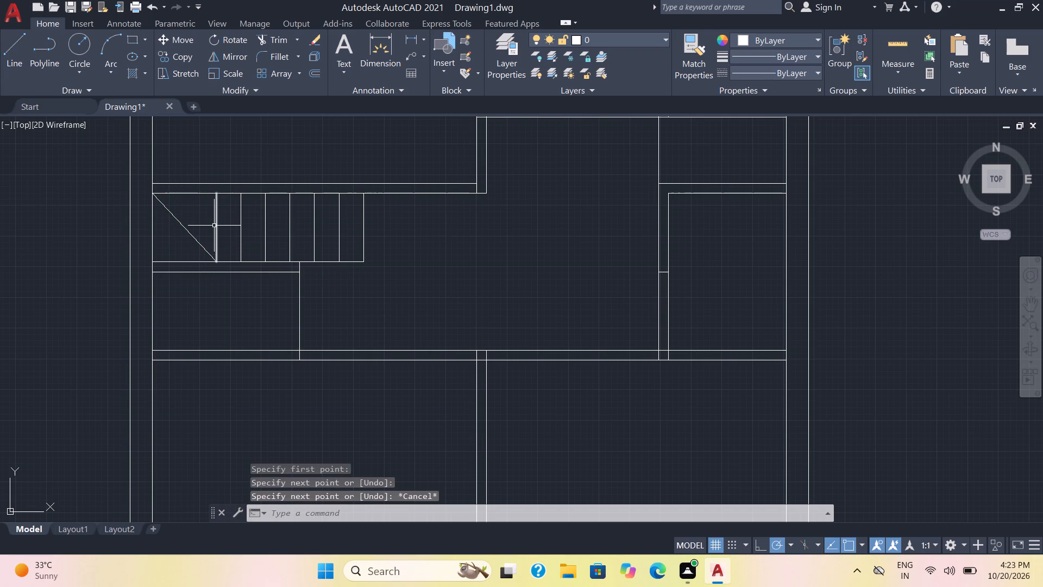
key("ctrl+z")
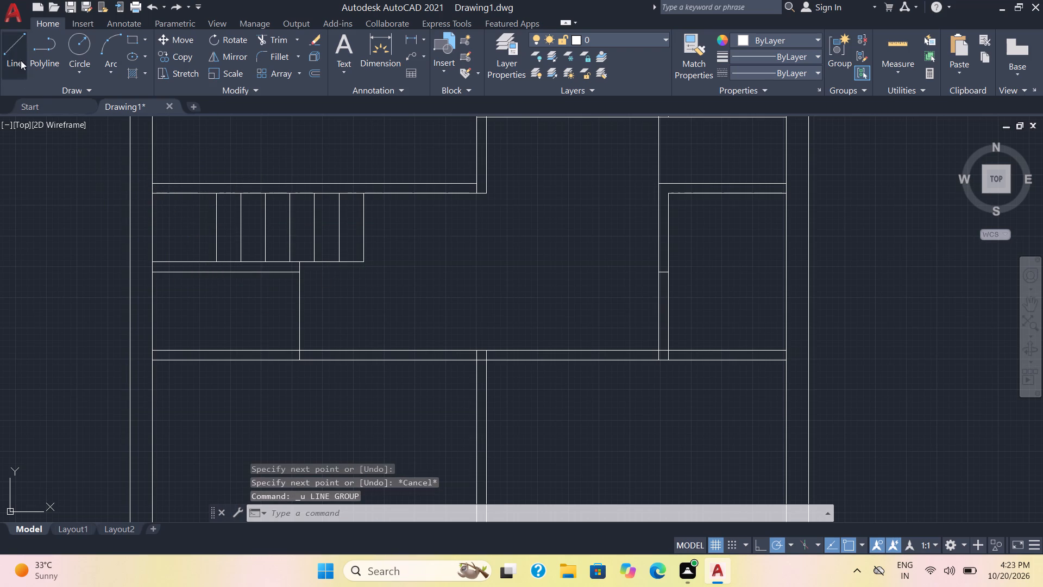
Draw the landing's diagonal from its upper-left corner to the lower end of the leftmost tread line.
left_click(20, 59)
left_click(155, 193)
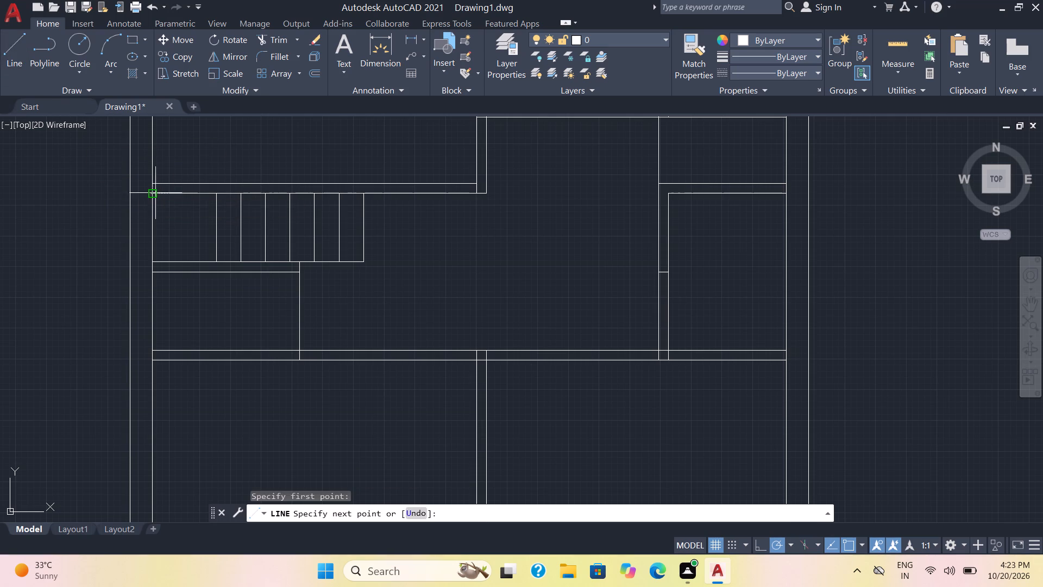
left_click(217, 263)
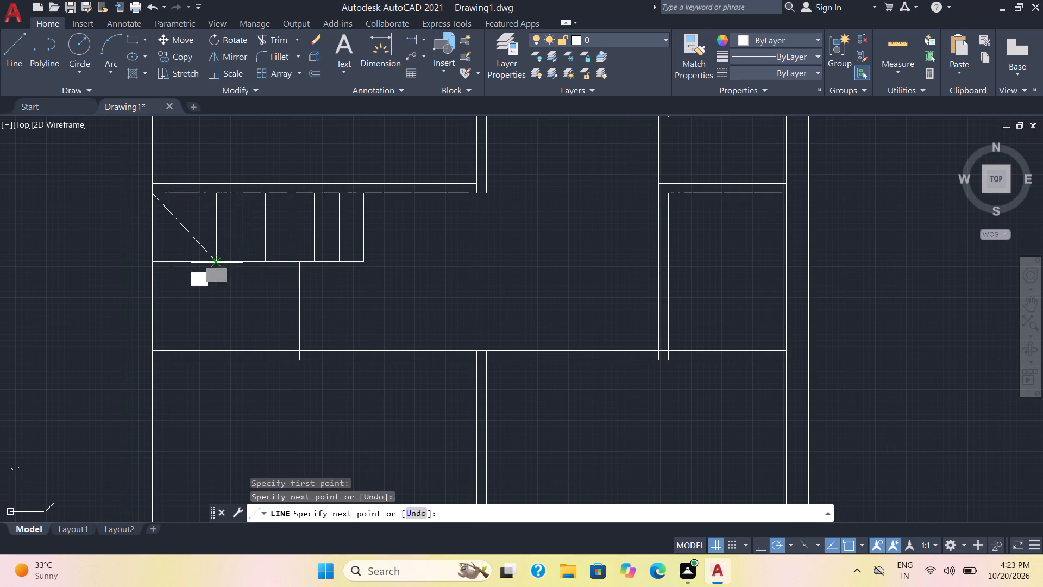
key("Escape")
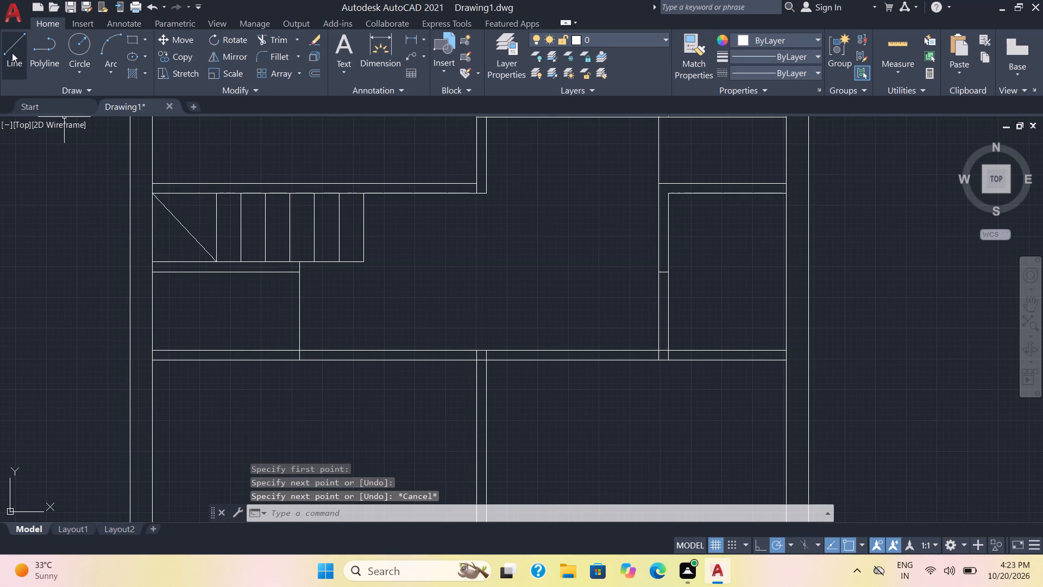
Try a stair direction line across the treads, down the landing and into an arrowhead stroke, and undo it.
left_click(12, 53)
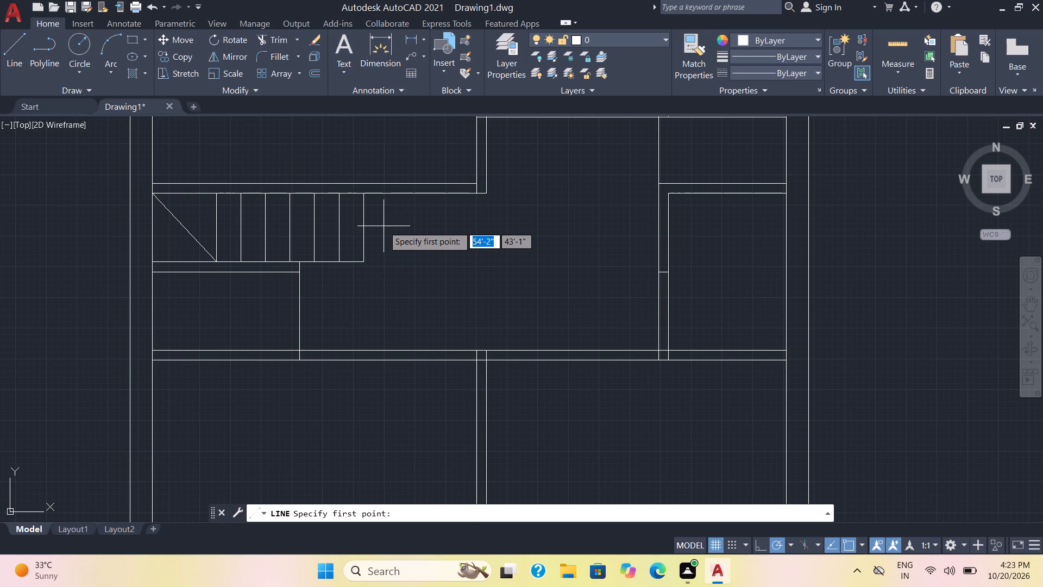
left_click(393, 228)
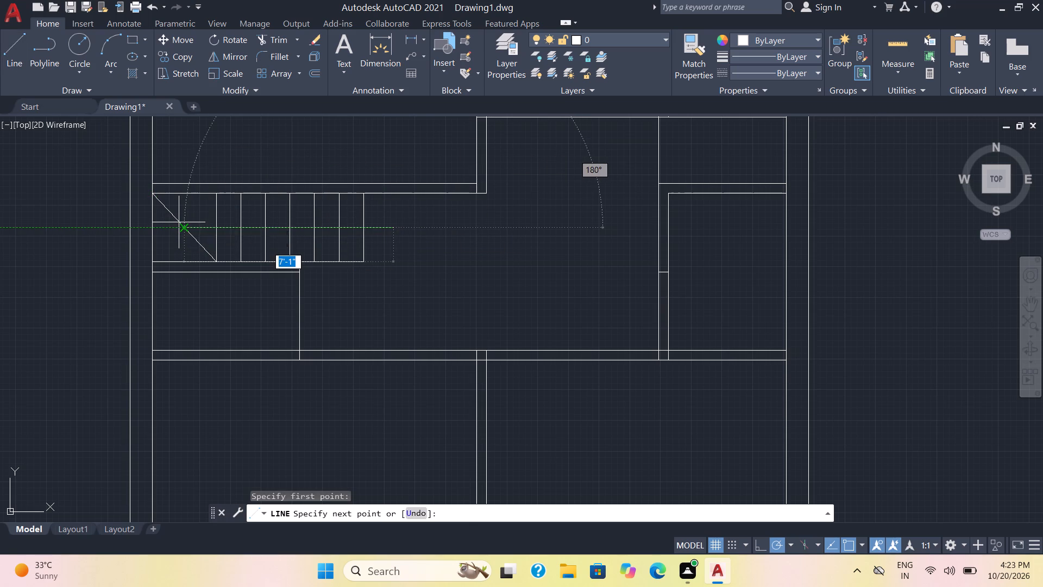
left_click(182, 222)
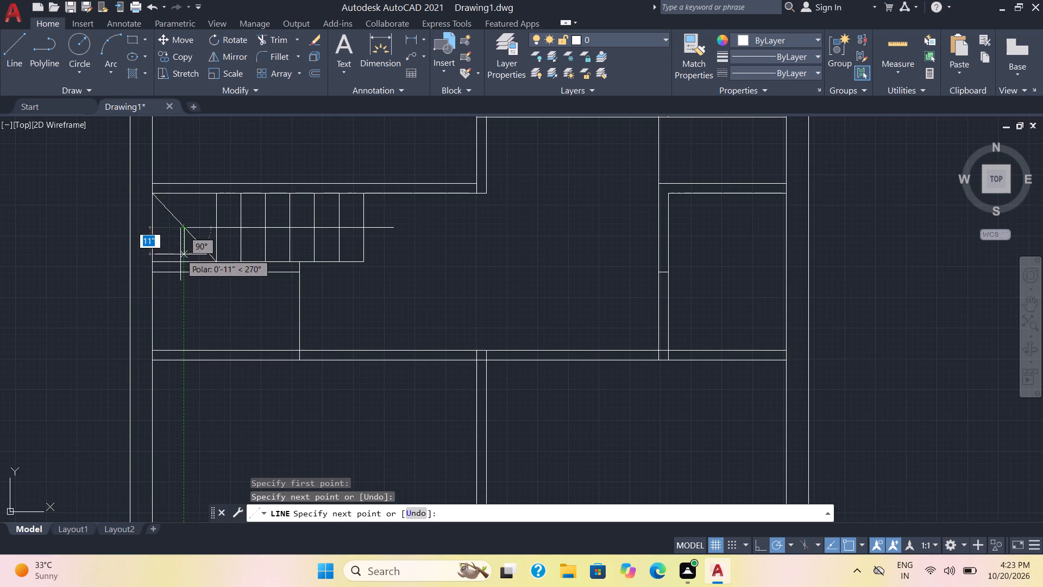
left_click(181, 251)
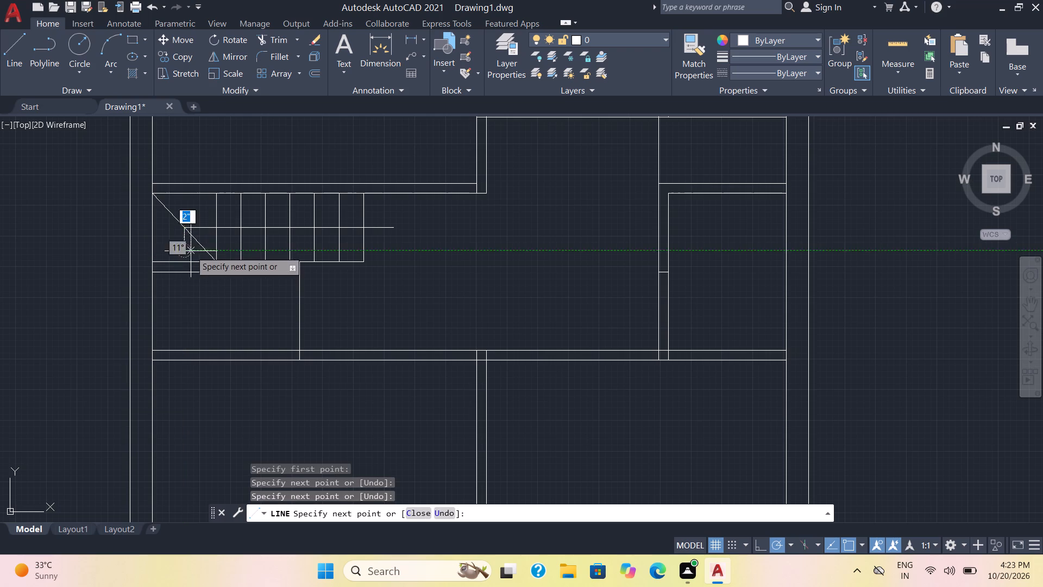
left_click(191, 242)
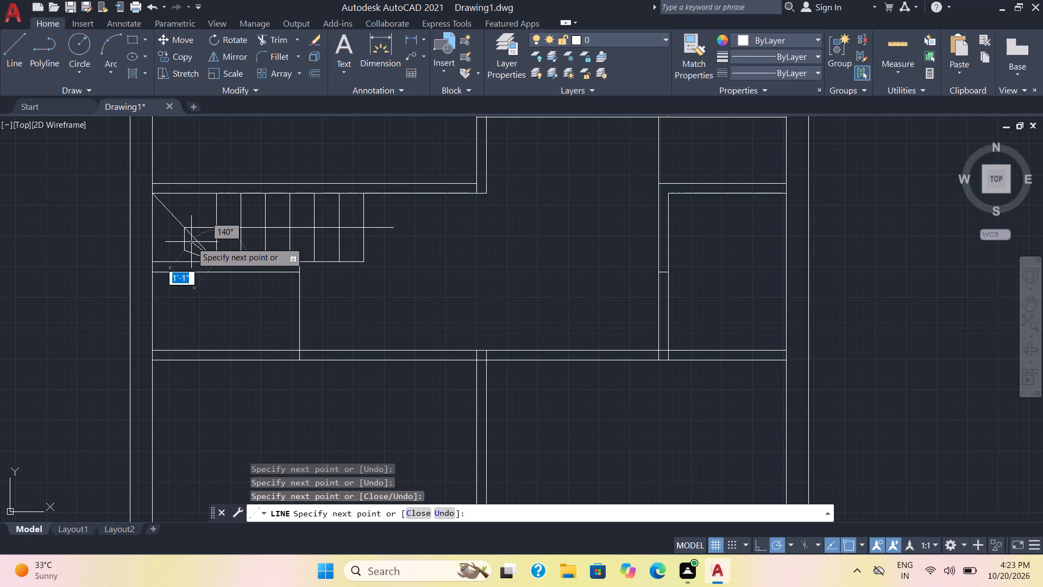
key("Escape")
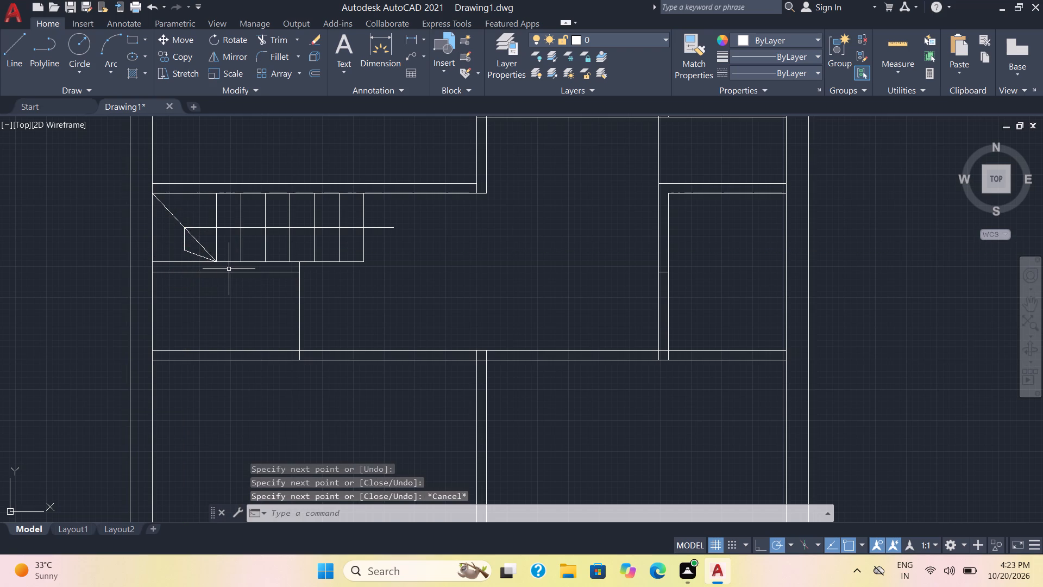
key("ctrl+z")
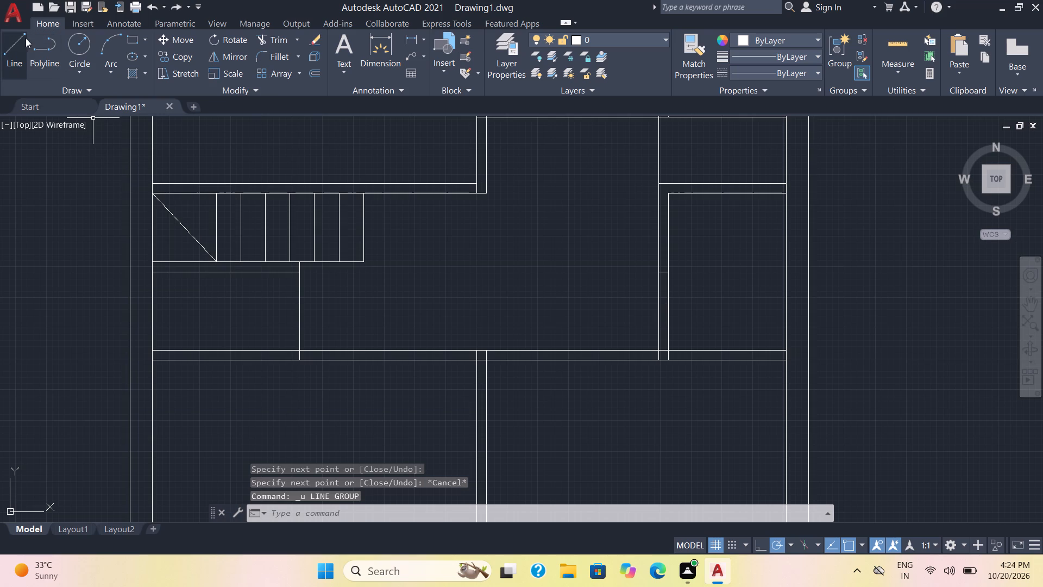
Draw the stair direction line from beyond the last tread to the landing diagonal, down the landing, ending with a short arrowhead stroke about 4" long.
left_click(18, 42)
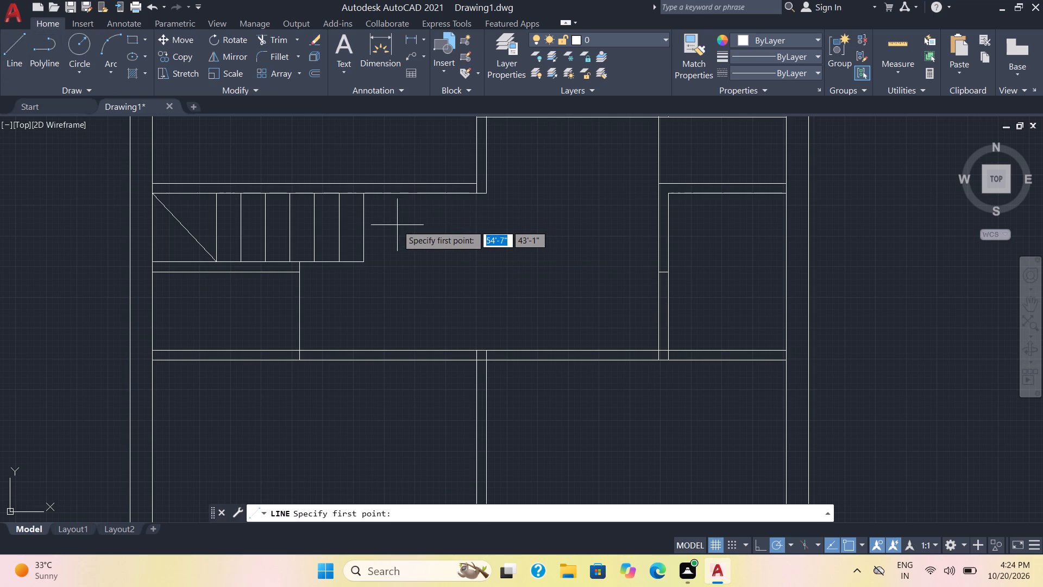
left_click(394, 222)
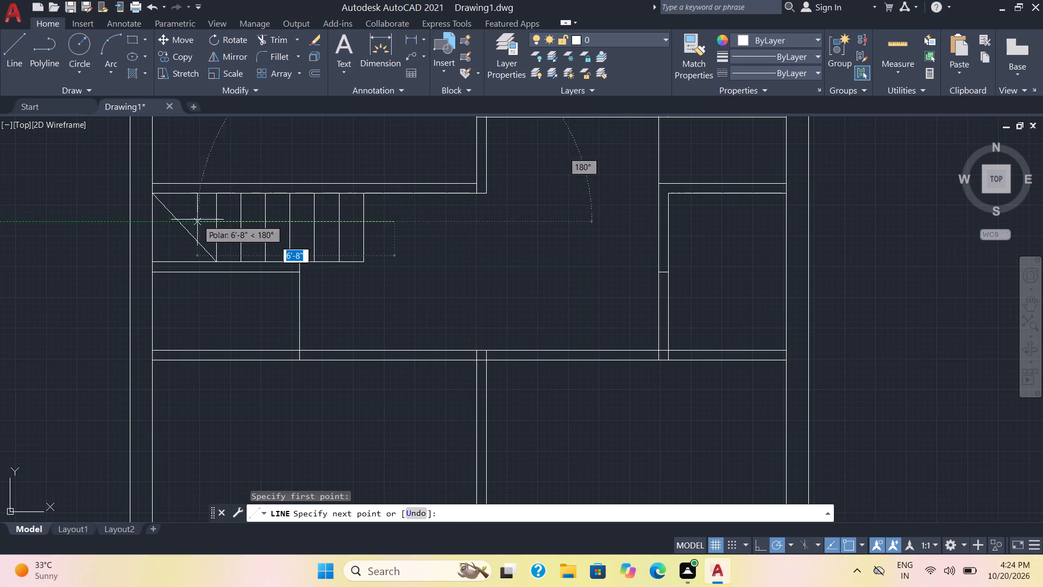
left_click(188, 223)
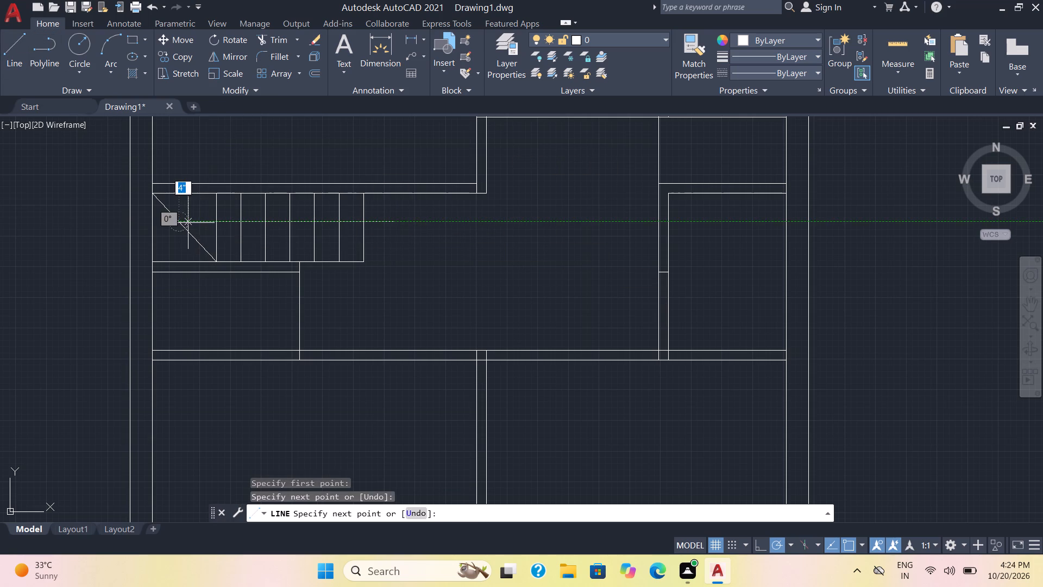
scroll(185, 222, "down", 1)
scroll(178, 246, "up", 4)
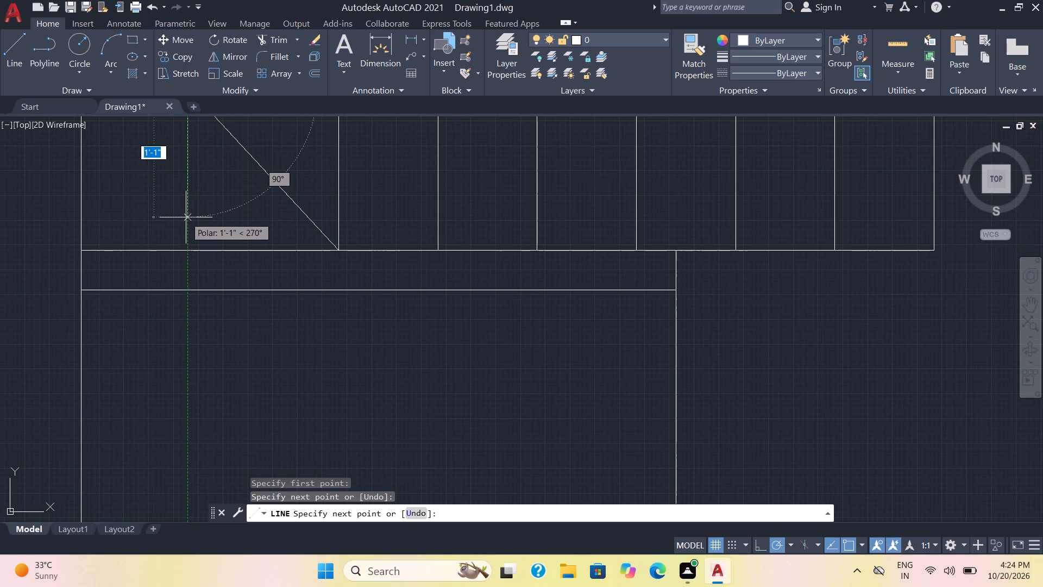
left_click(186, 227)
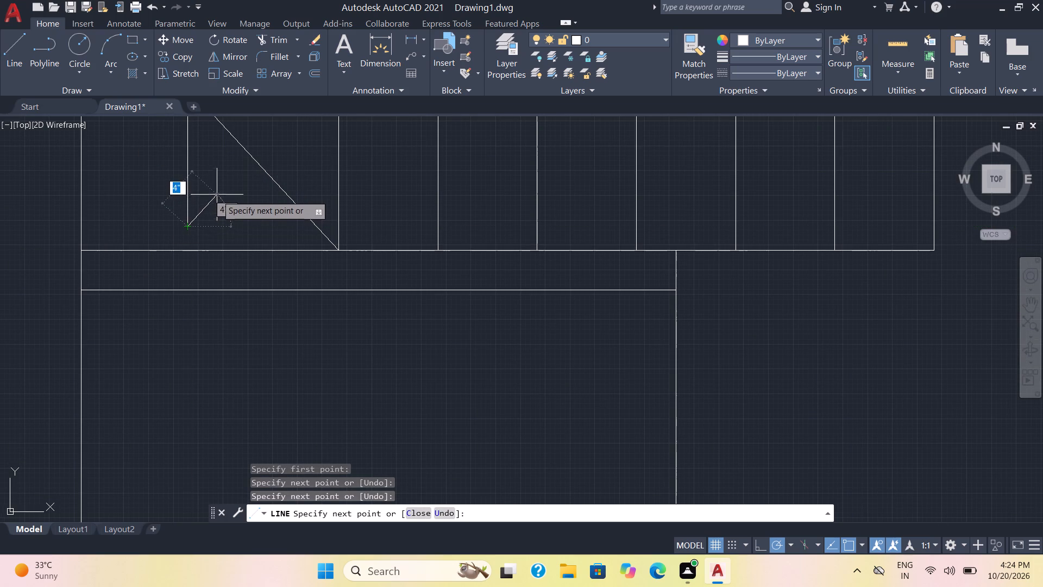
left_click(220, 191)
key("Escape")
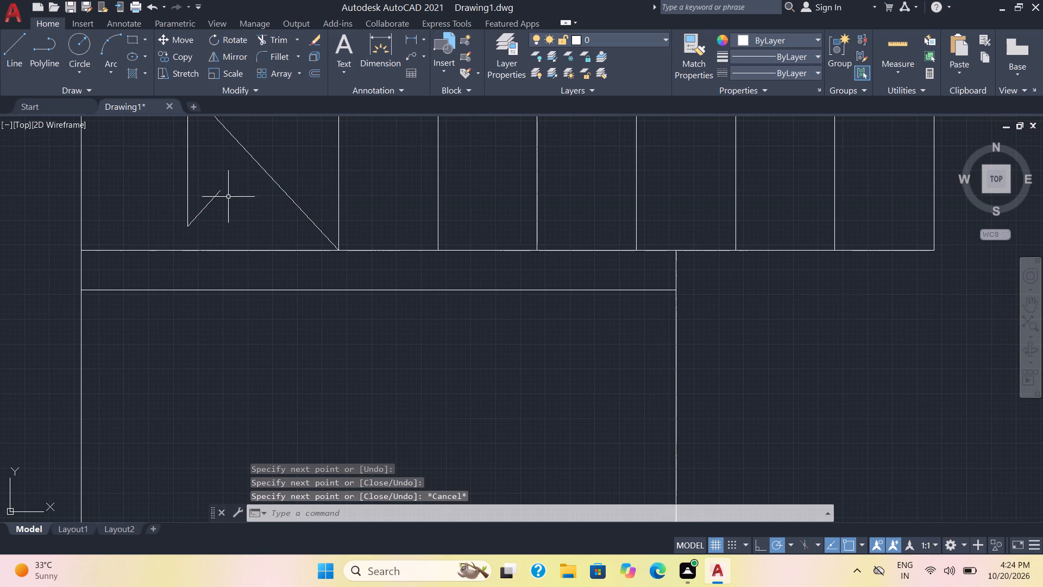
Mirror the short arrowhead stroke about the vertical part of the stair direction line, keeping the original stroke.
left_click(230, 58)
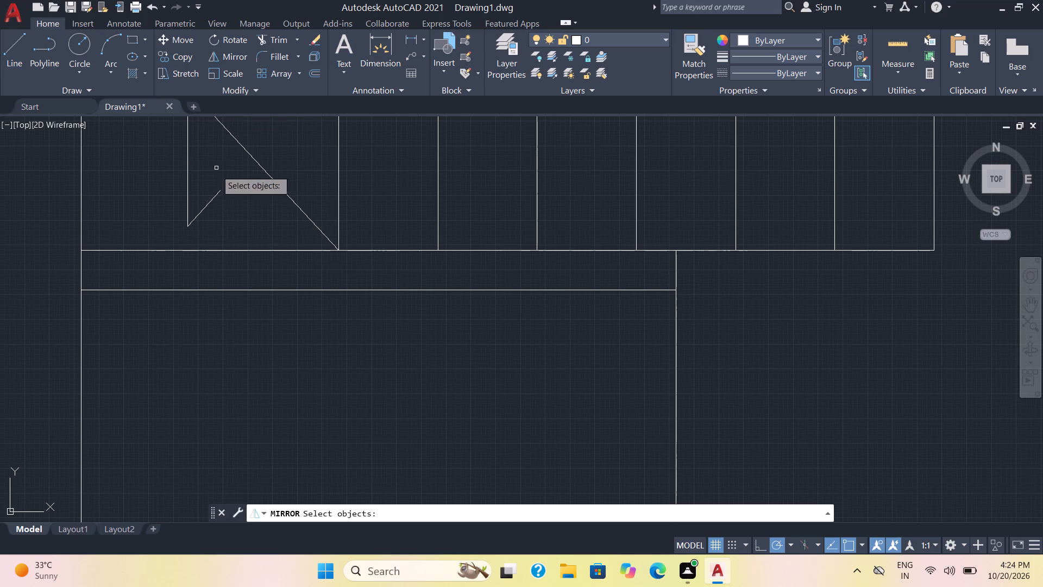
left_click(209, 205)
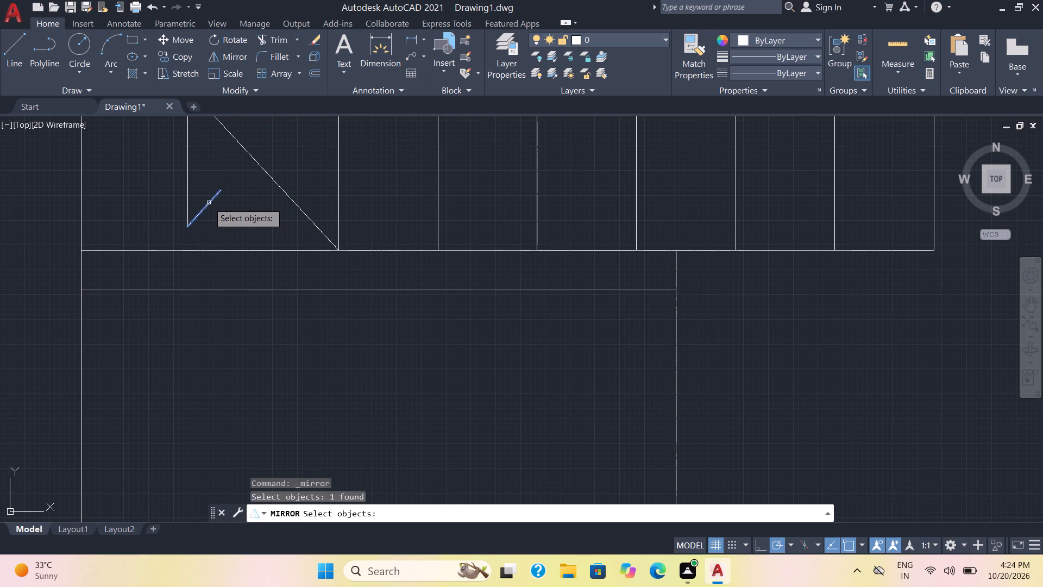
key("Return")
left_click(190, 225)
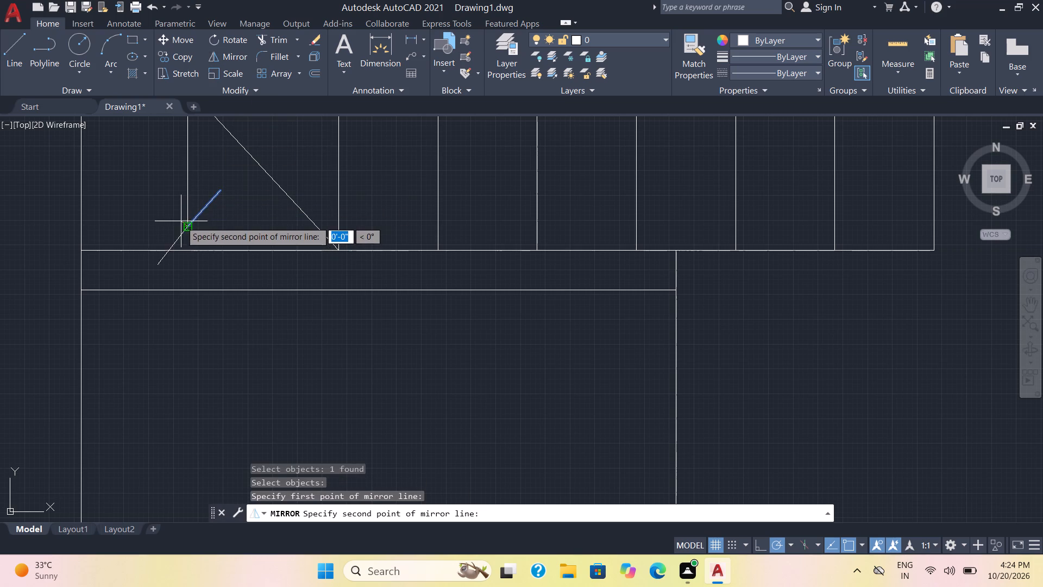
left_click(187, 191)
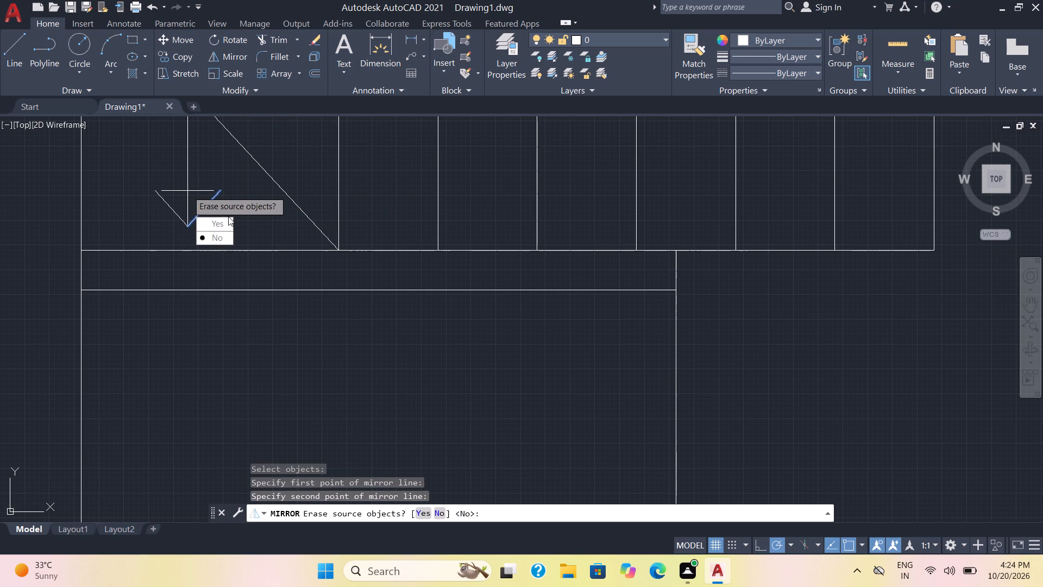
left_click_drag(224, 236, 187, 191)
Offset the vertical line below the stairs 4" toward the landing side, and the partition's lower line below the stairs 4" downward.
scroll(247, 278, "down", 3)
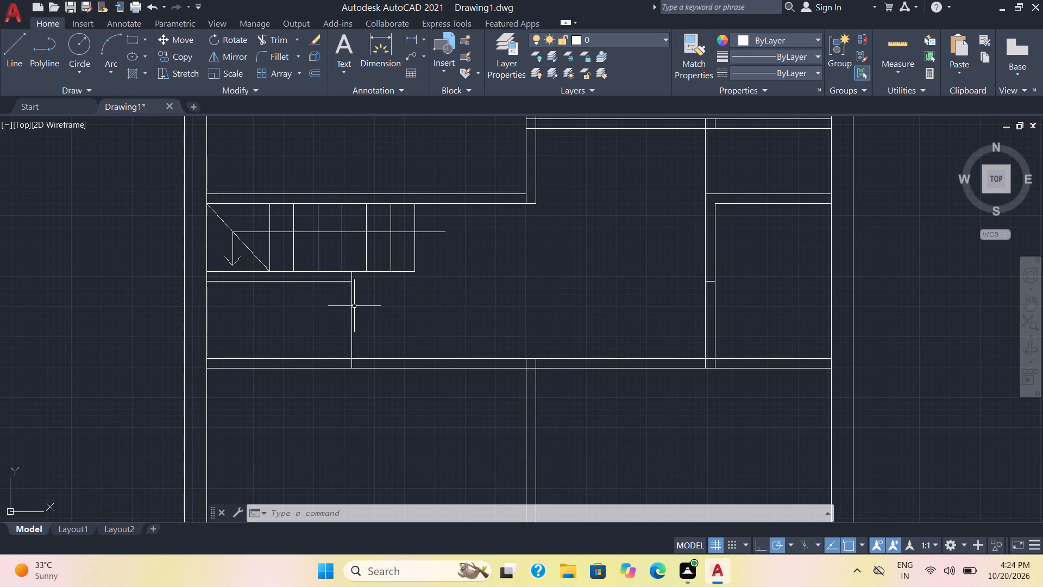
key("o")
key("Return")
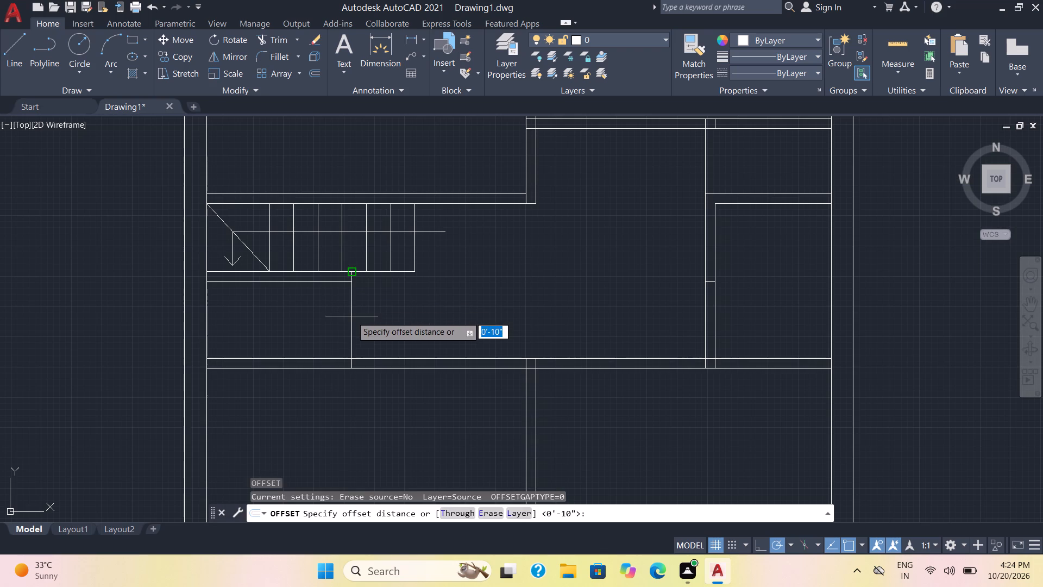
key("4")
key("Return")
left_click(351, 319)
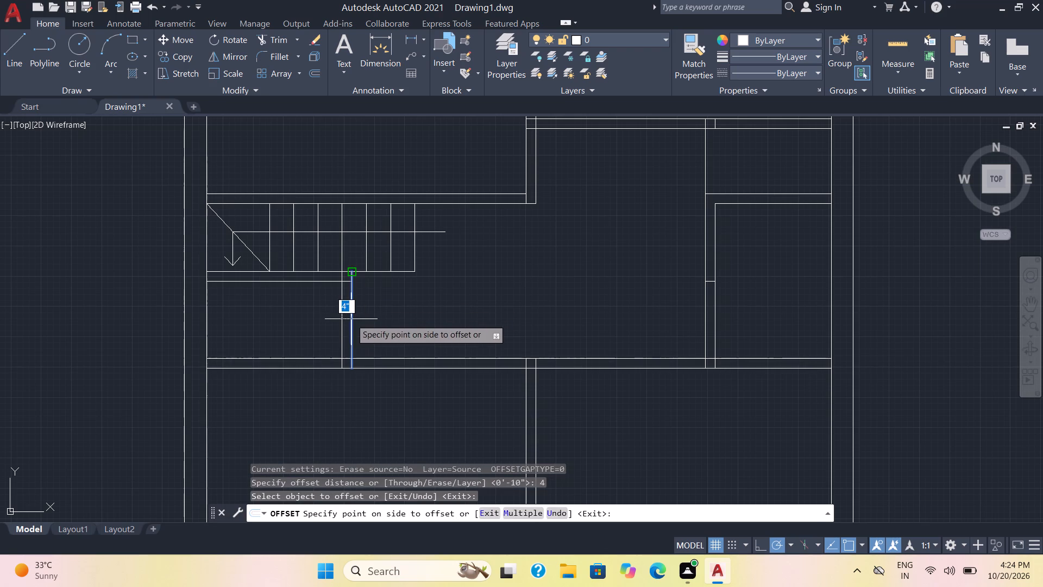
left_click(338, 319)
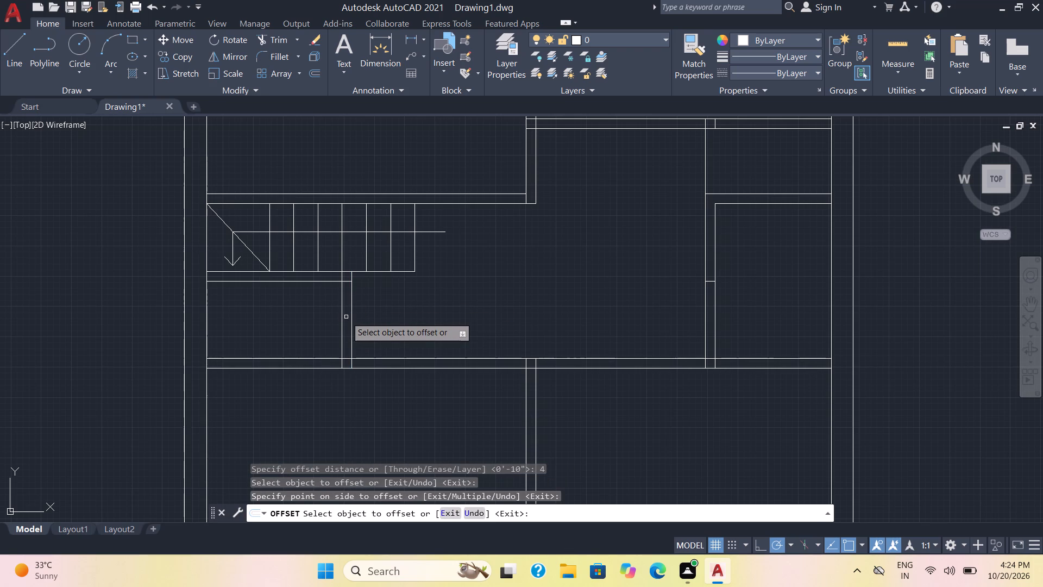
left_click(323, 281)
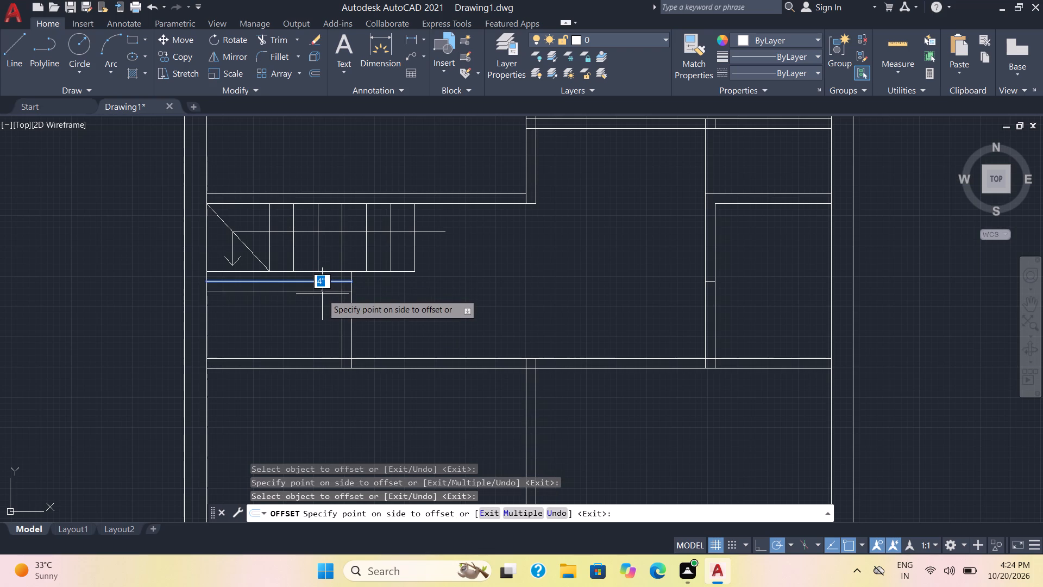
left_click(322, 294)
key("Escape")
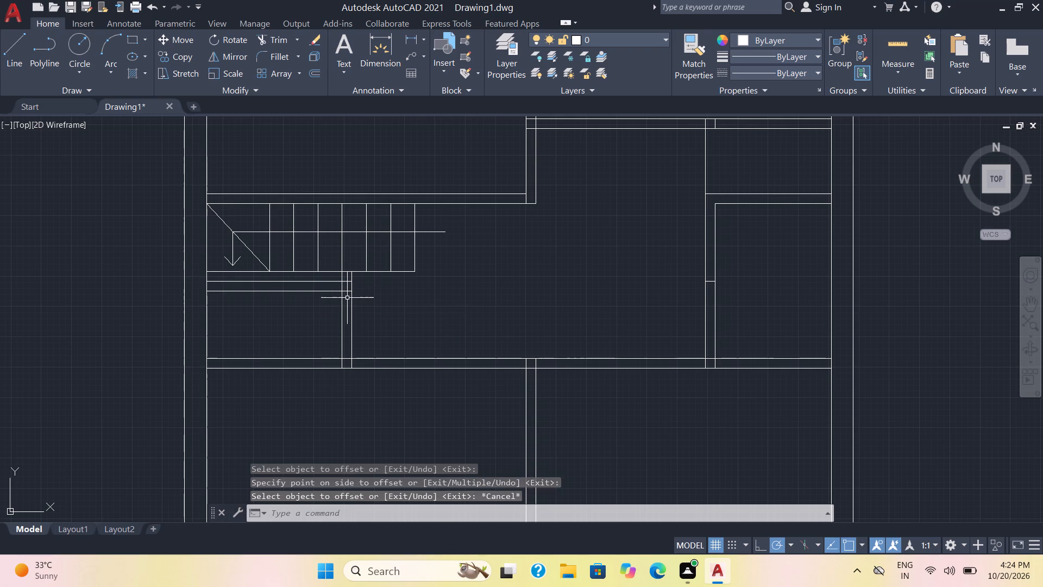
Trim the offset lines at the partition corner below the stairs, leaving only a 4" return stub with its inner overlaps removed.
key("t")
key("r")
key("Return")
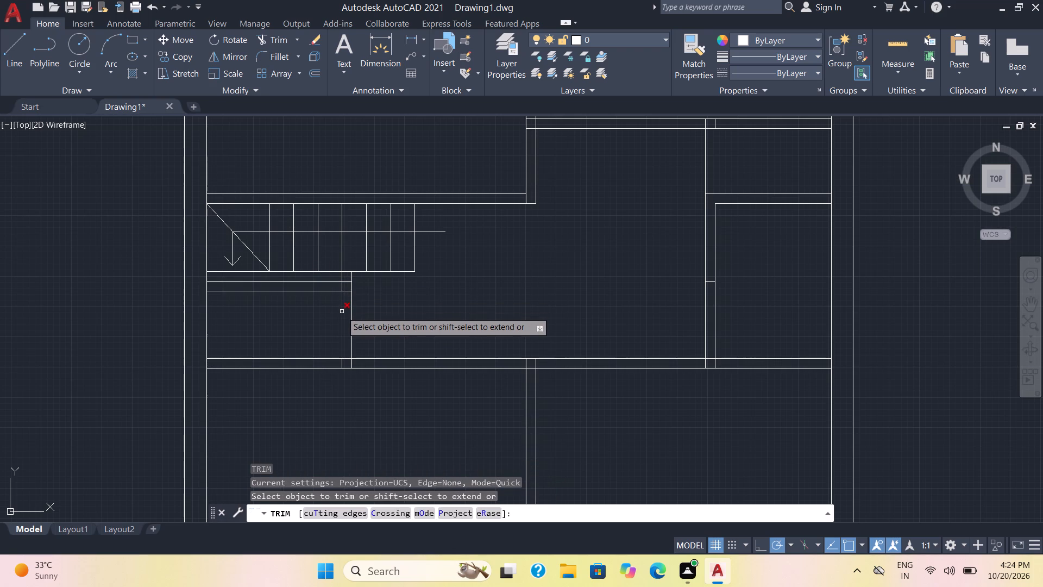
left_click(342, 311)
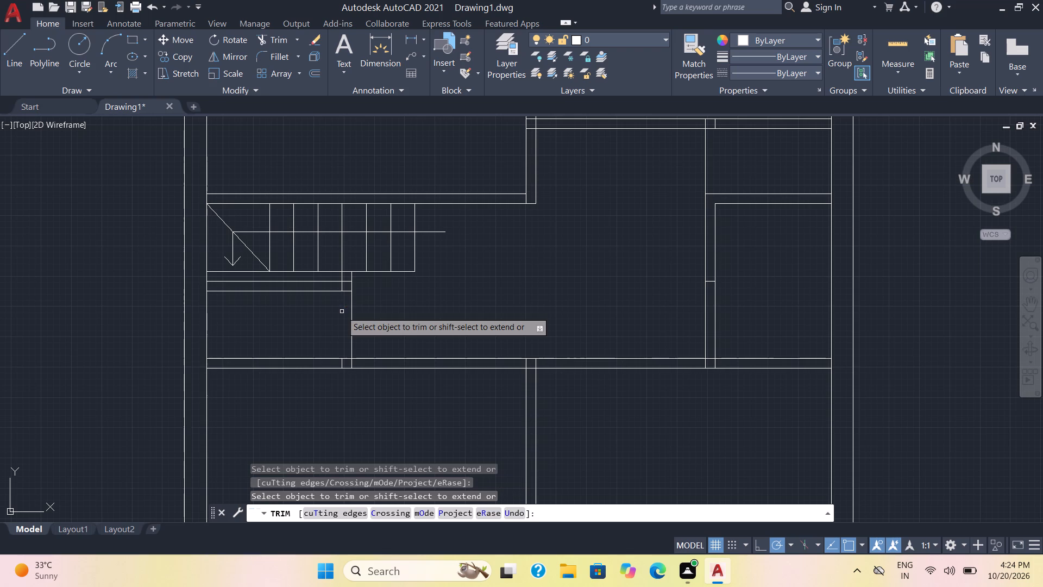
left_click(332, 290)
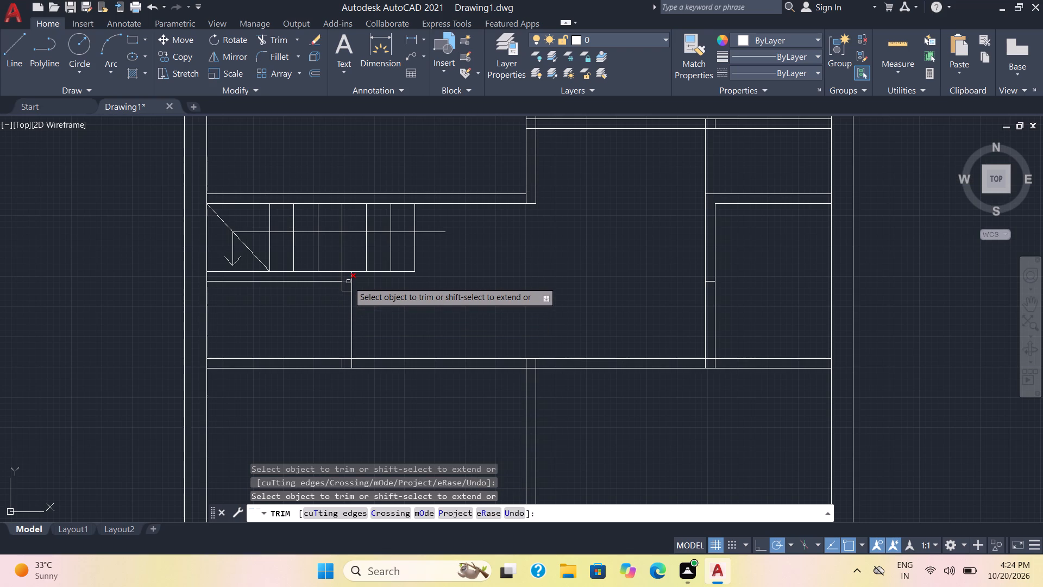
left_click(348, 281)
left_click(340, 275)
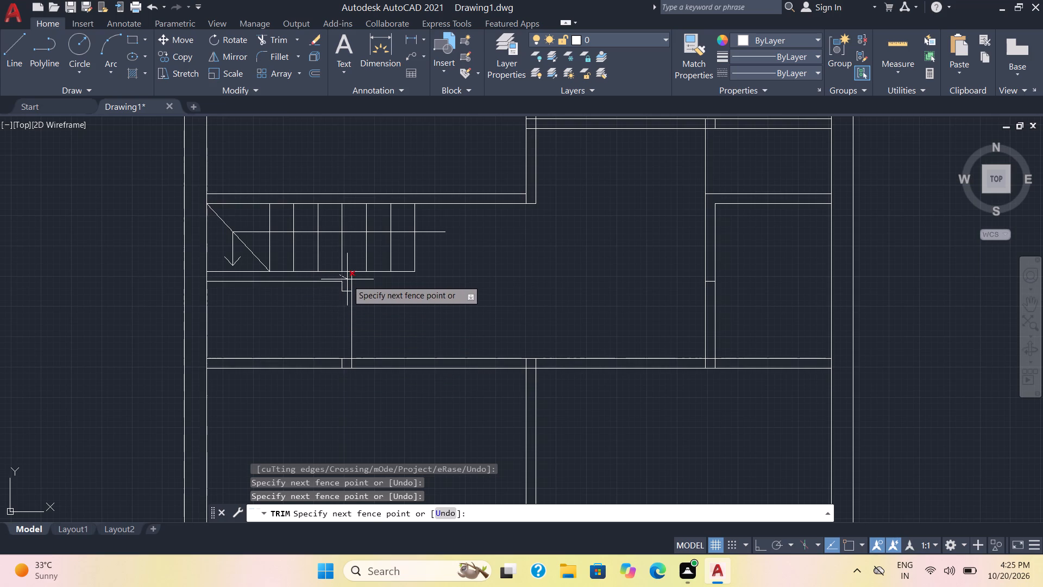
left_click(348, 280)
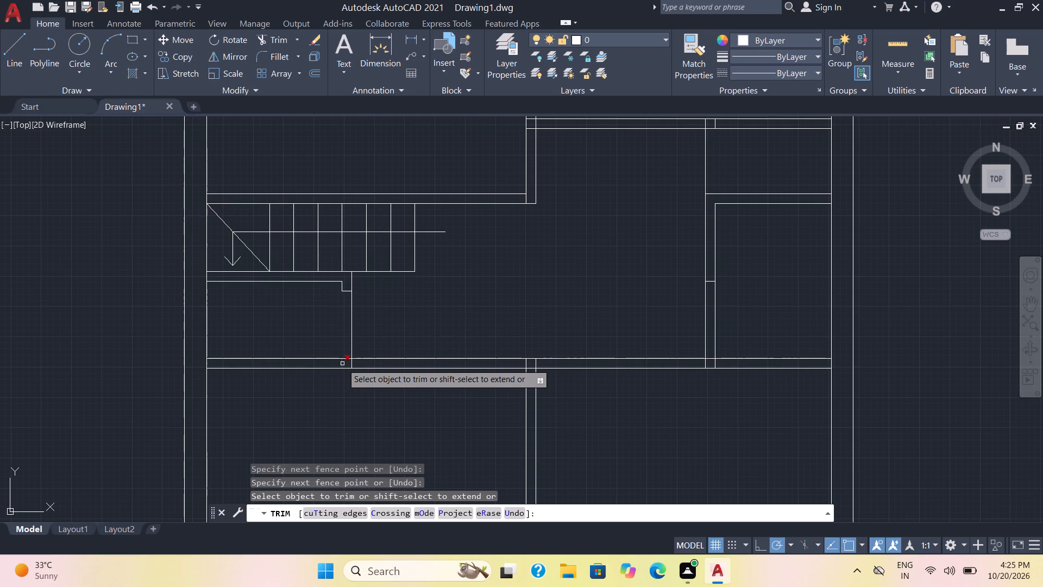
Trim the vertical line ends inside the horizontal partition below the stairs, including the lower central partition's right-hand line.
left_click(342, 364)
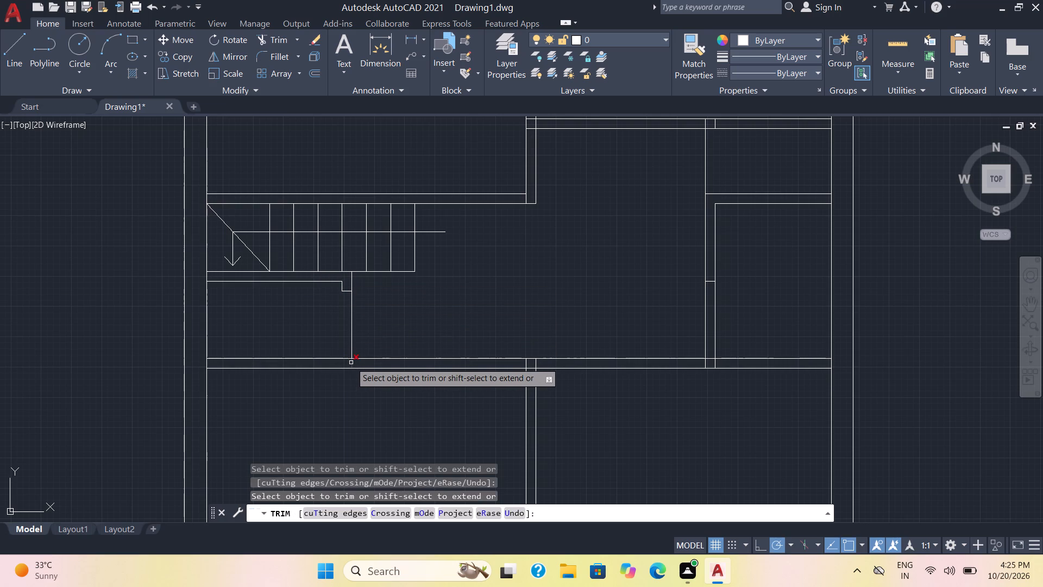
left_click(351, 362)
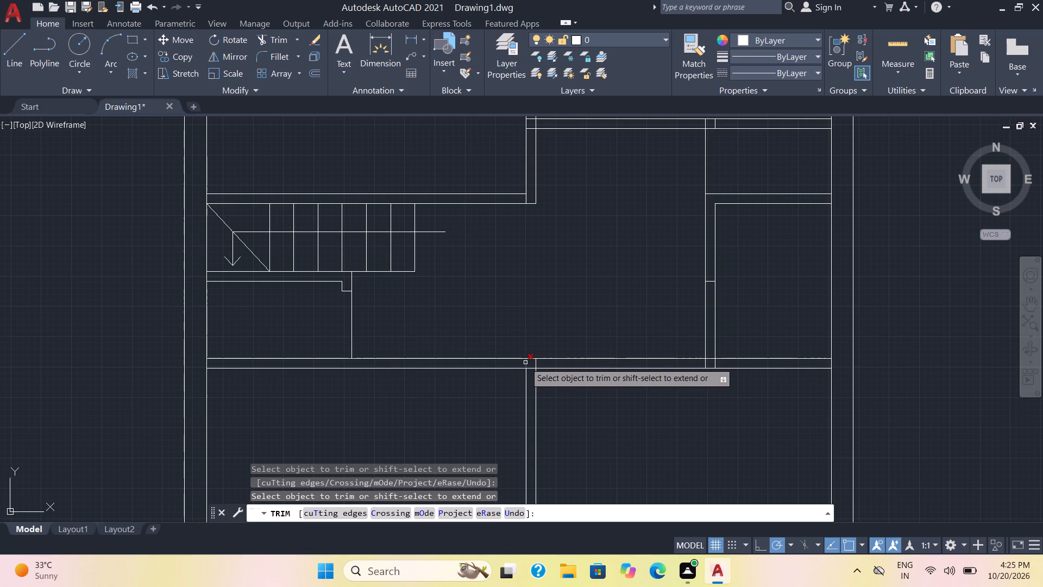
left_click(535, 363)
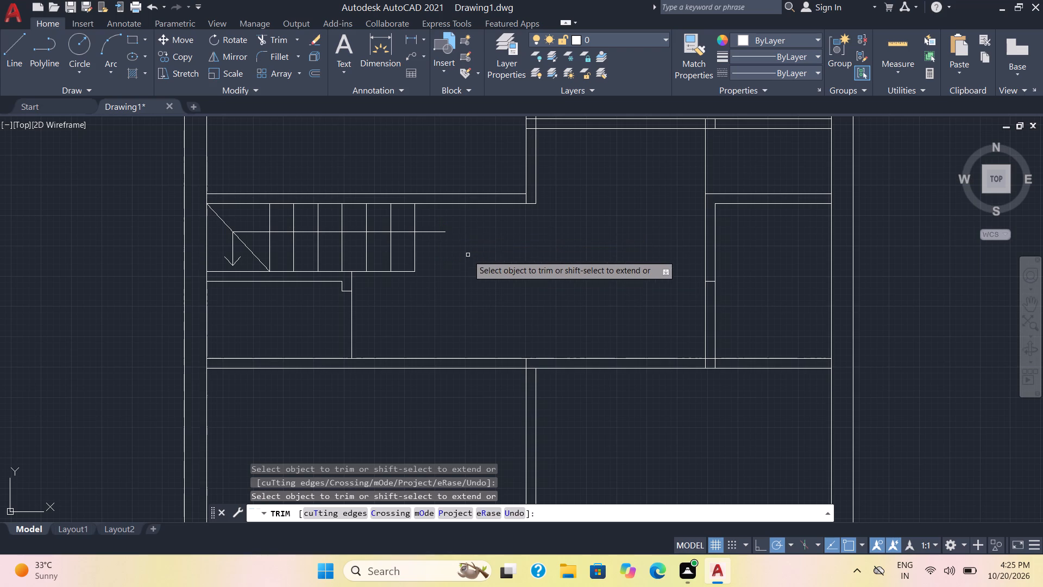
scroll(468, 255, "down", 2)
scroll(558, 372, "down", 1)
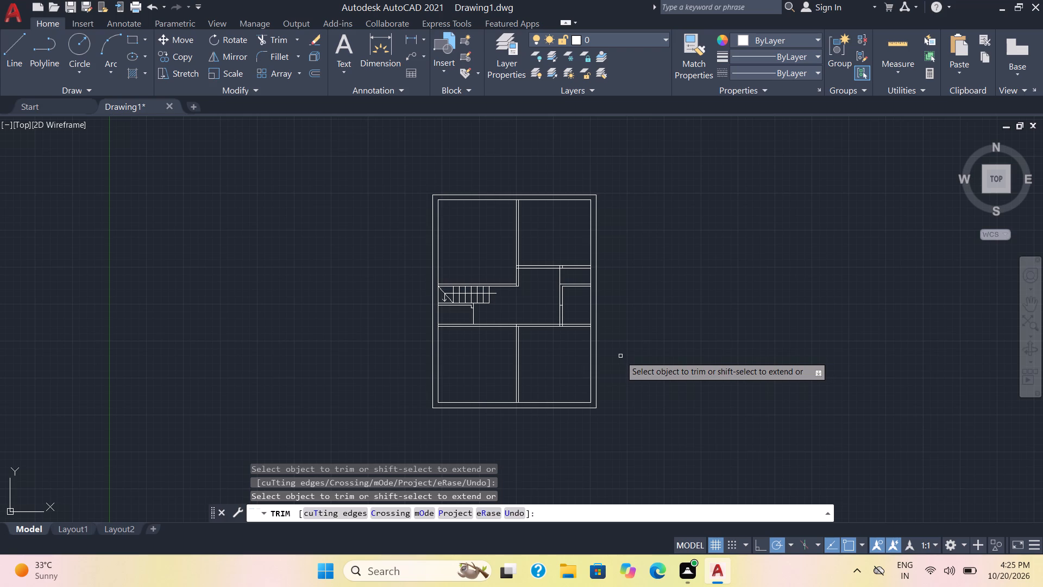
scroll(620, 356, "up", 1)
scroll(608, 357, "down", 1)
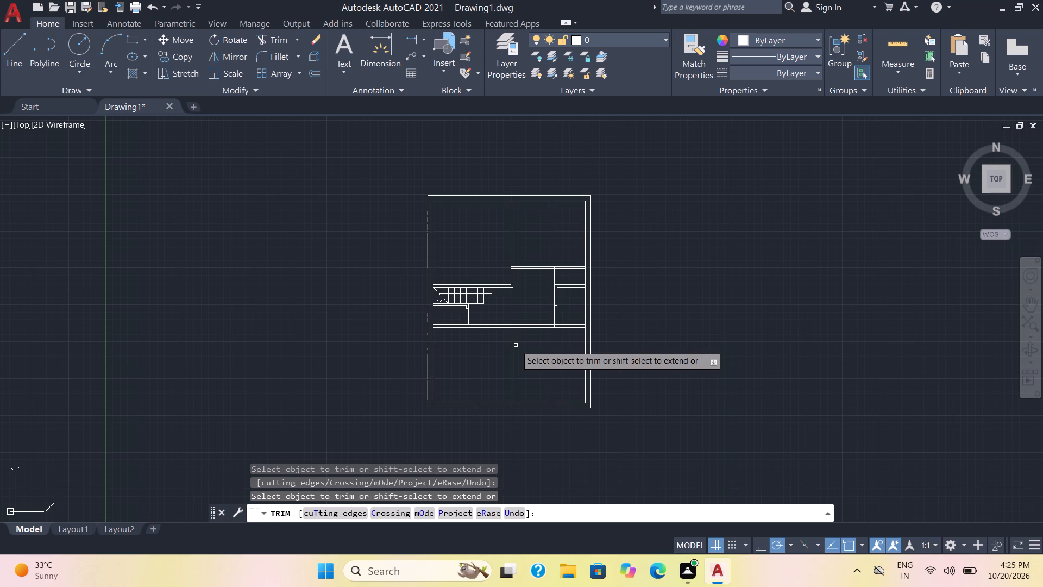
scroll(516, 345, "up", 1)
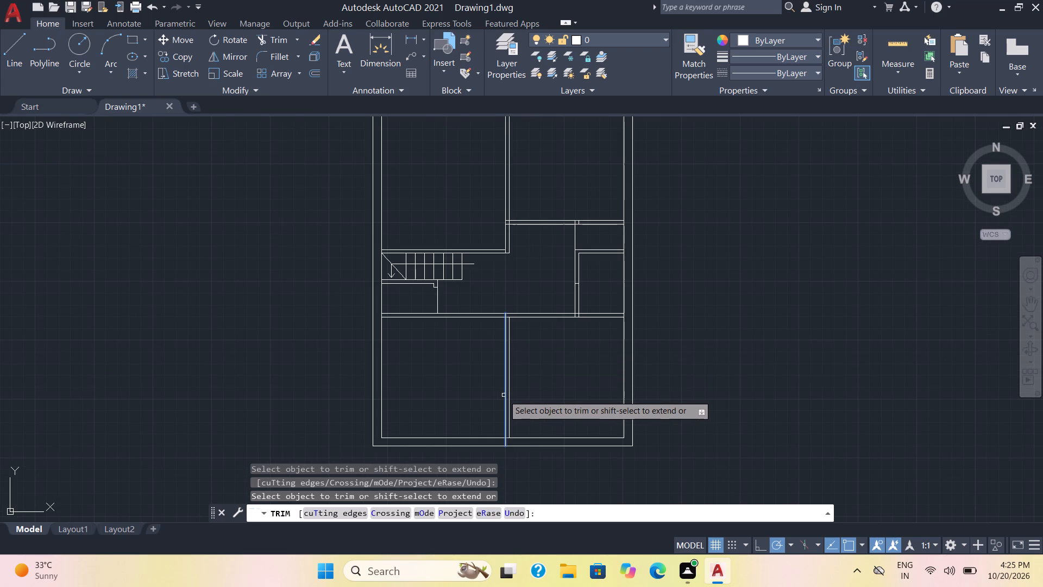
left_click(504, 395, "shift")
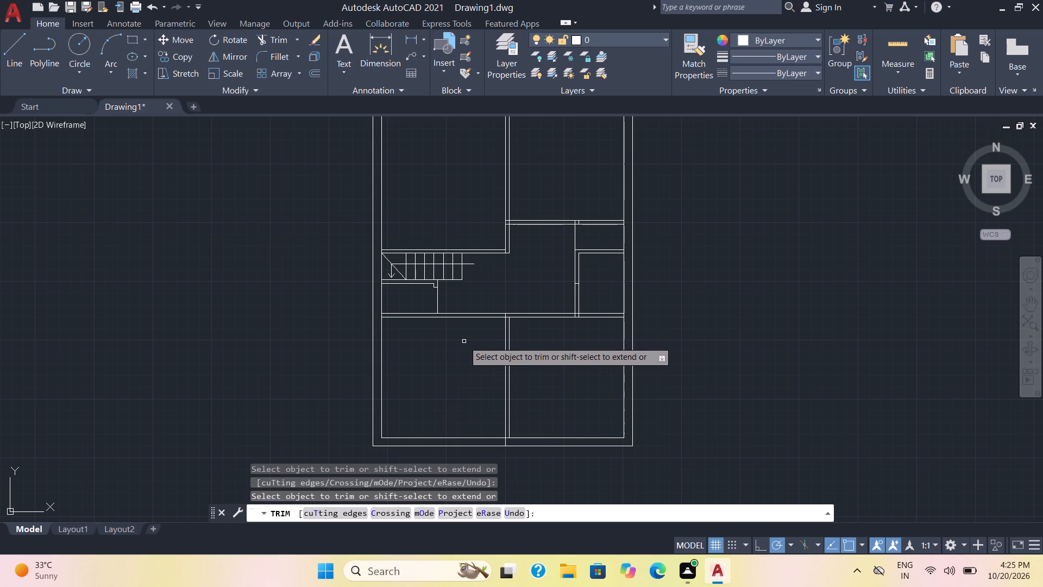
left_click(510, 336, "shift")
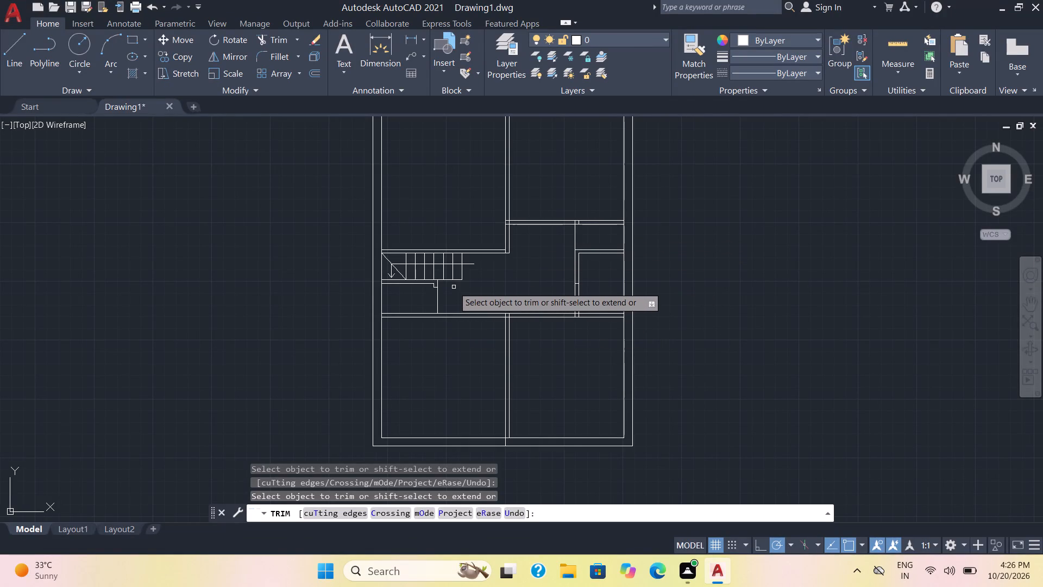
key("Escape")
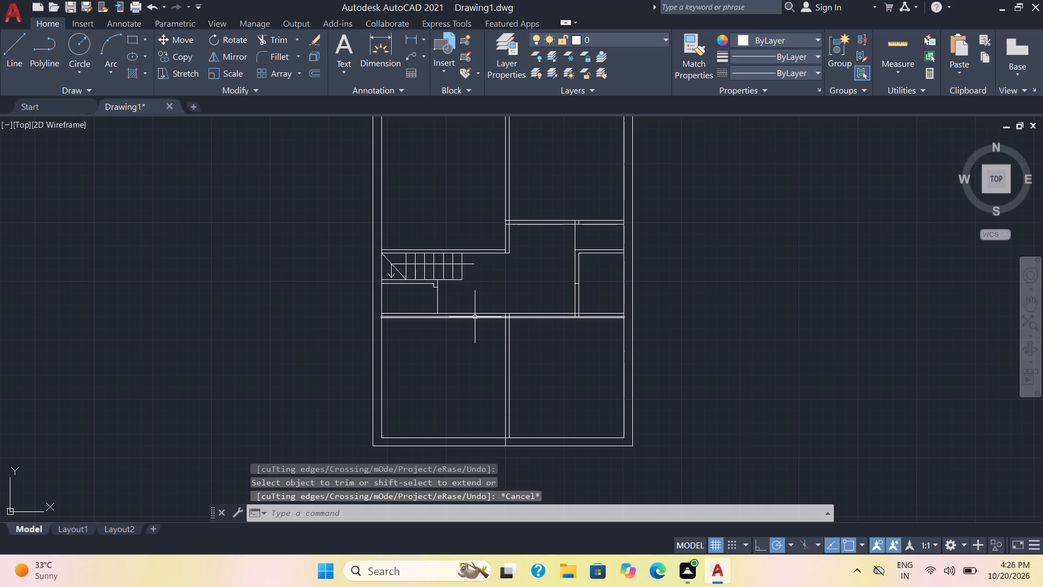
Offset both lines of the upper and lower central partitions 3' outward to each side, marking the door openings.
key("o")
key("Return")
key("3")
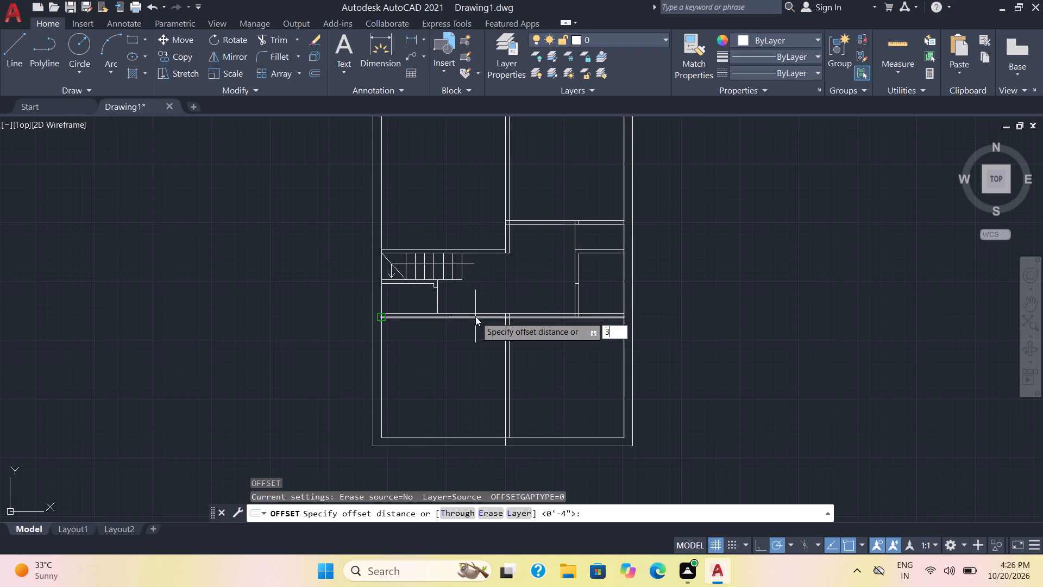
key("apostrophe")
key("Return")
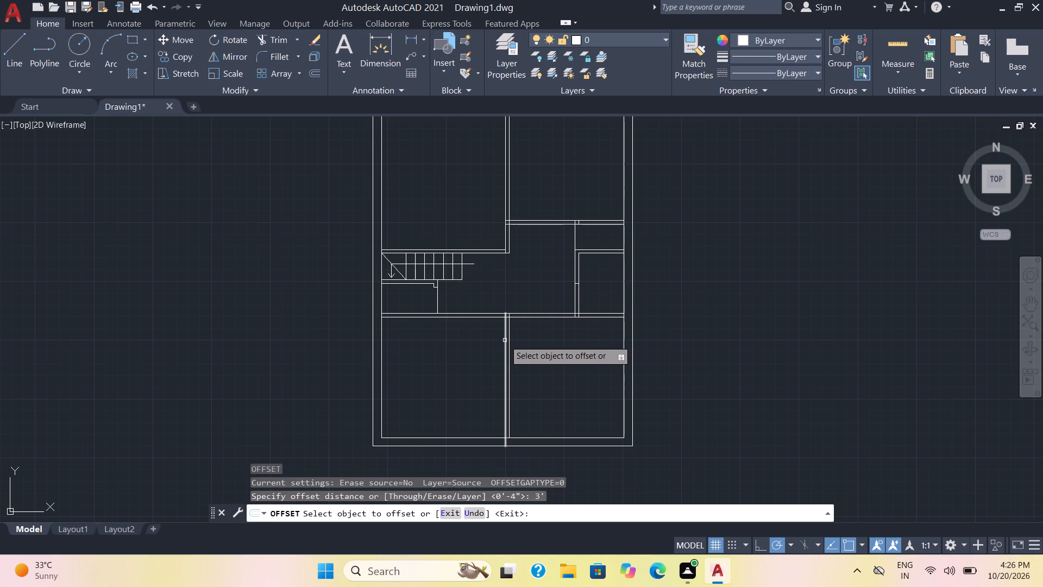
left_click(505, 340)
left_click(495, 339)
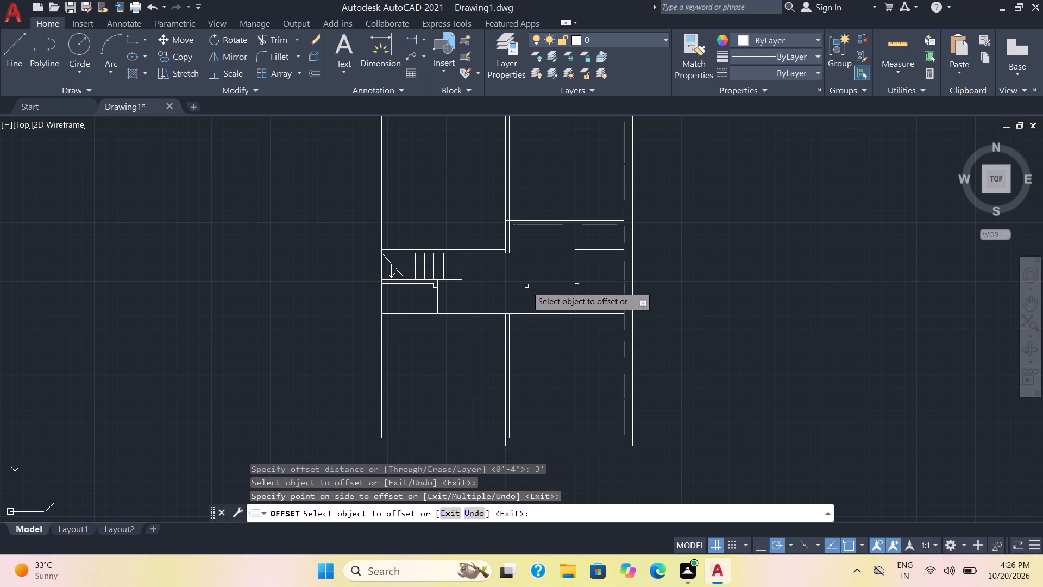
left_click(510, 235)
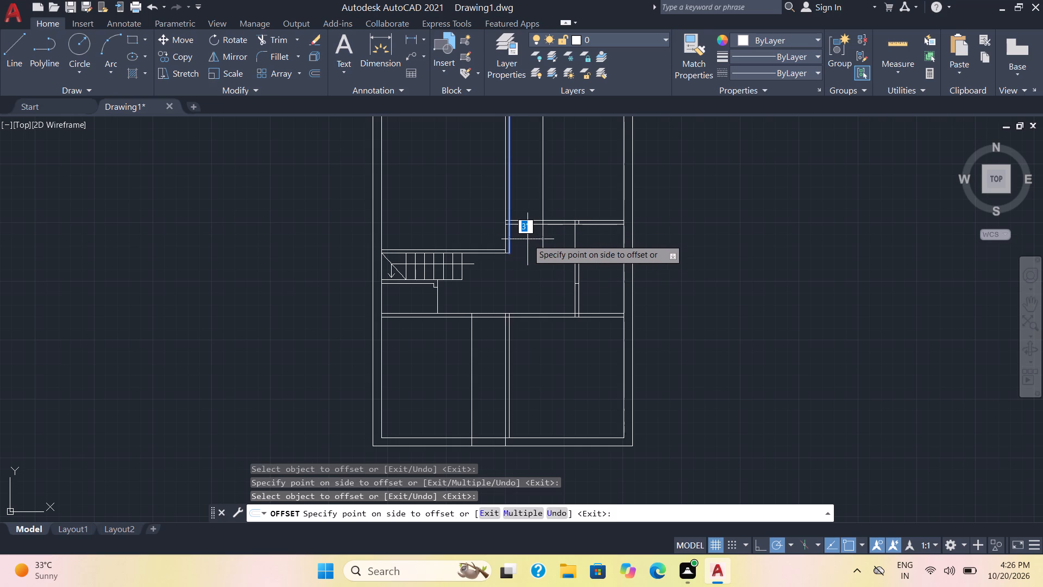
left_click(528, 240)
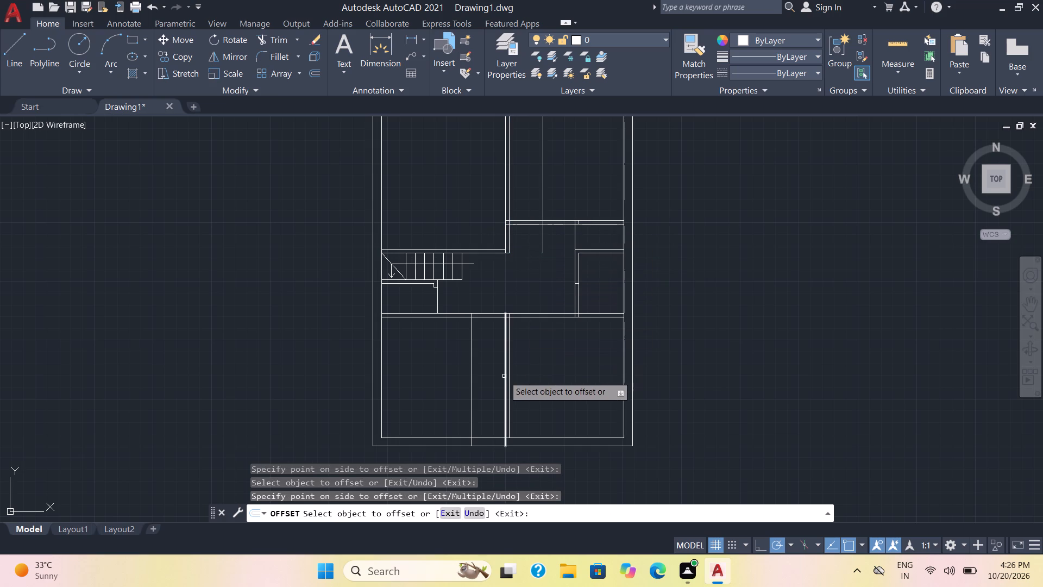
left_click(510, 374)
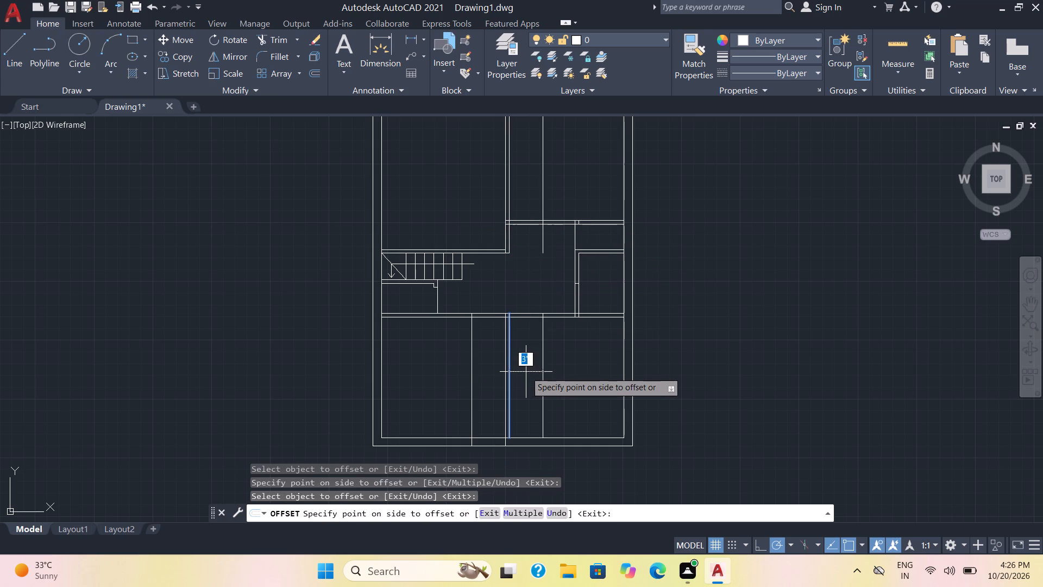
left_click(526, 372)
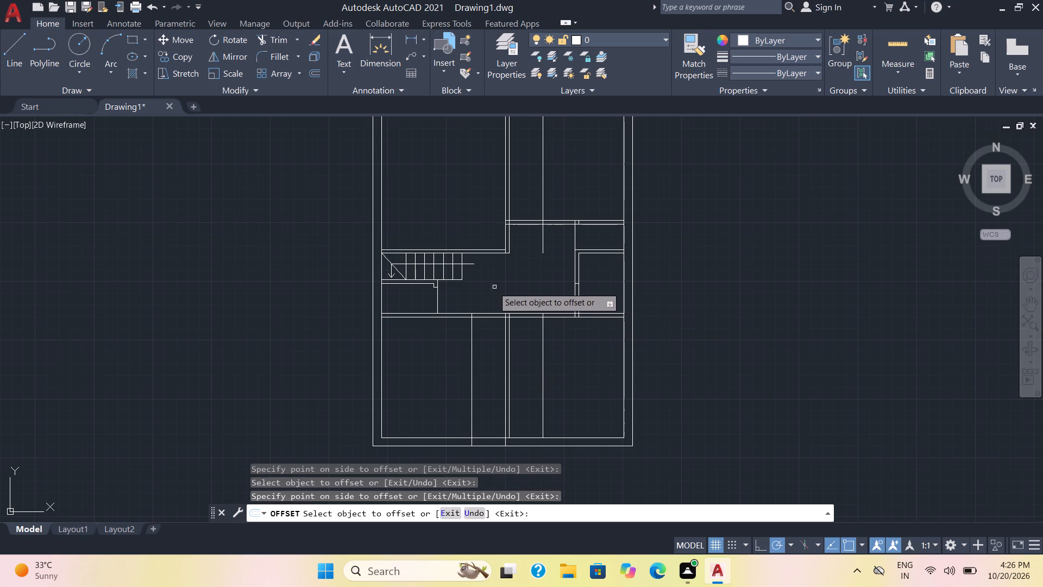
left_click(505, 240)
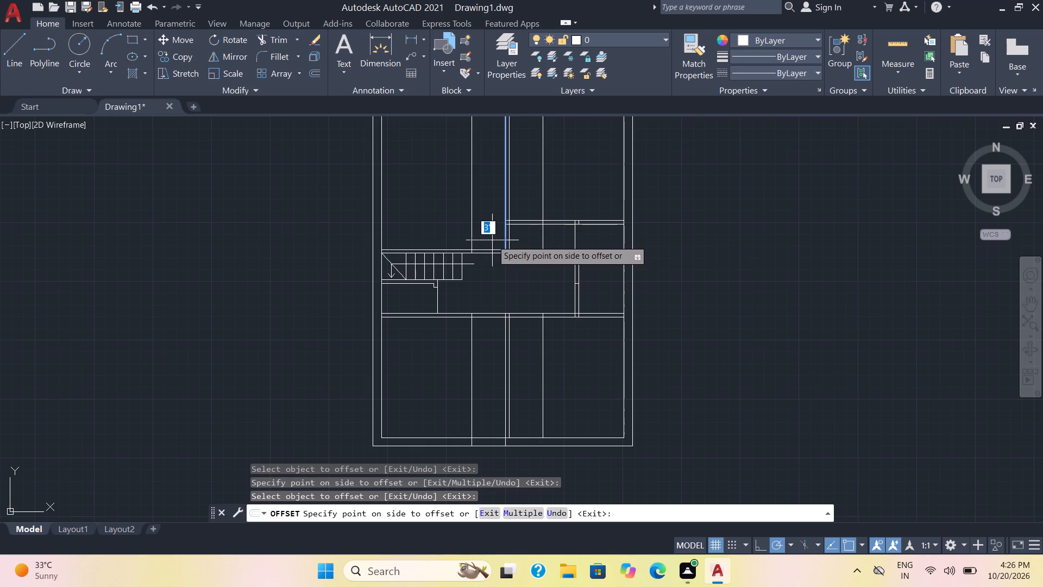
left_click(492, 240)
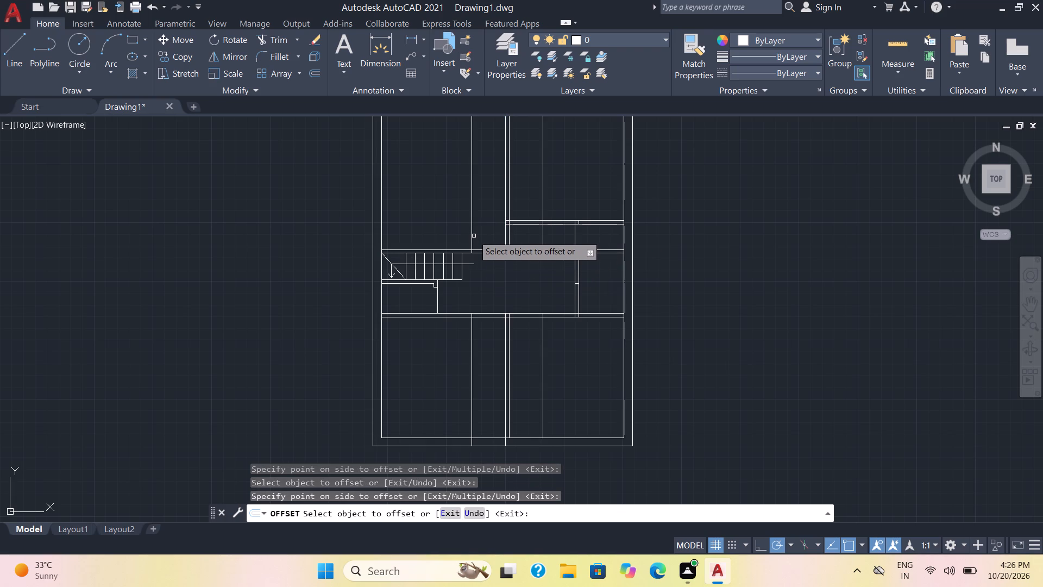
key("Escape")
Trim the partition above the stairs to open a 3' doorway beside the upper central partition, removing the leftover guide lines.
type("tr")
key("Return")
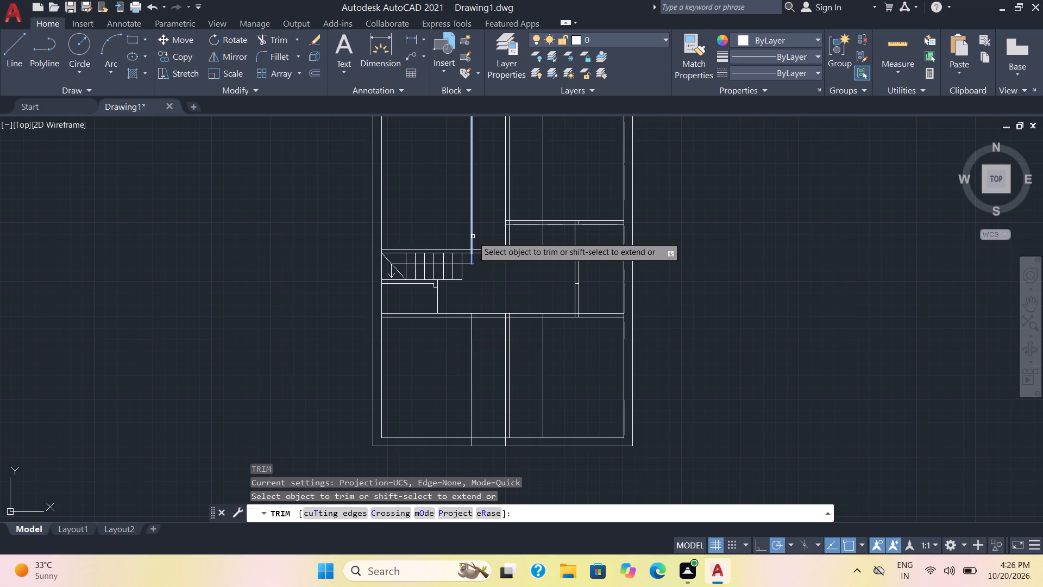
left_click(473, 236, "shift")
scroll(470, 270, "up", 2)
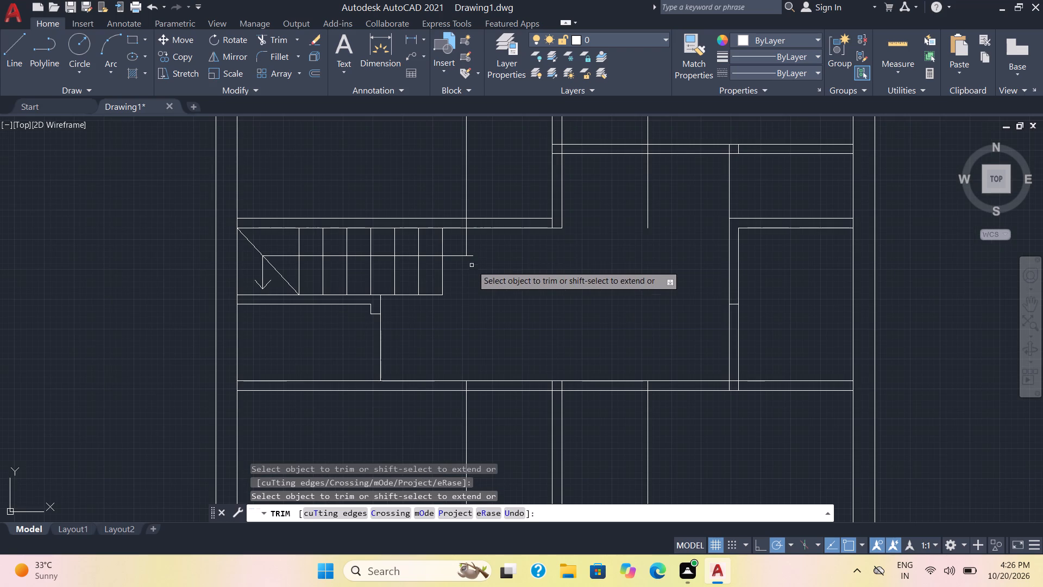
left_click(473, 255)
left_click(468, 246)
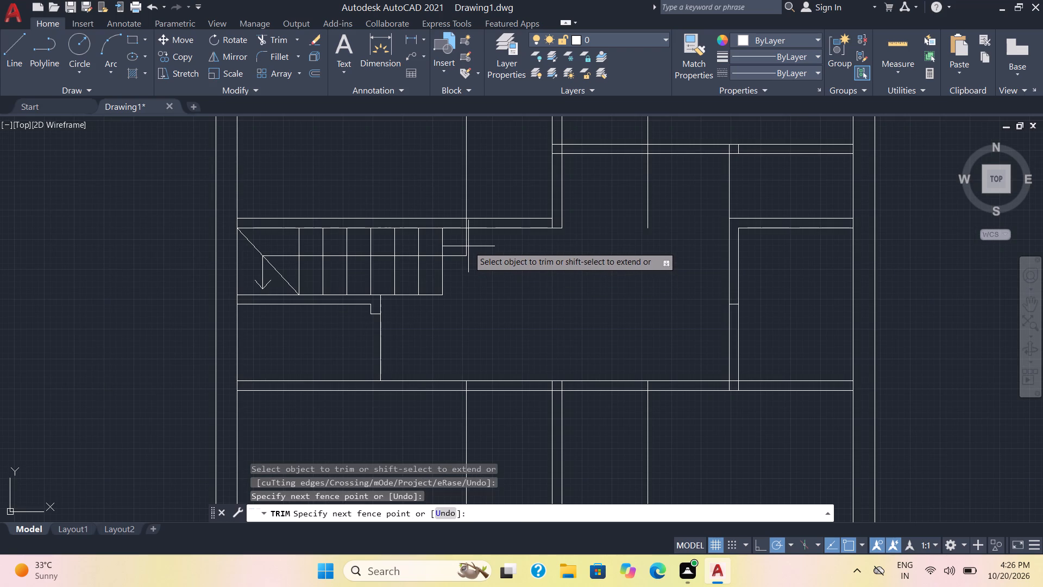
left_click(463, 245)
left_click_drag(483, 232, 492, 200)
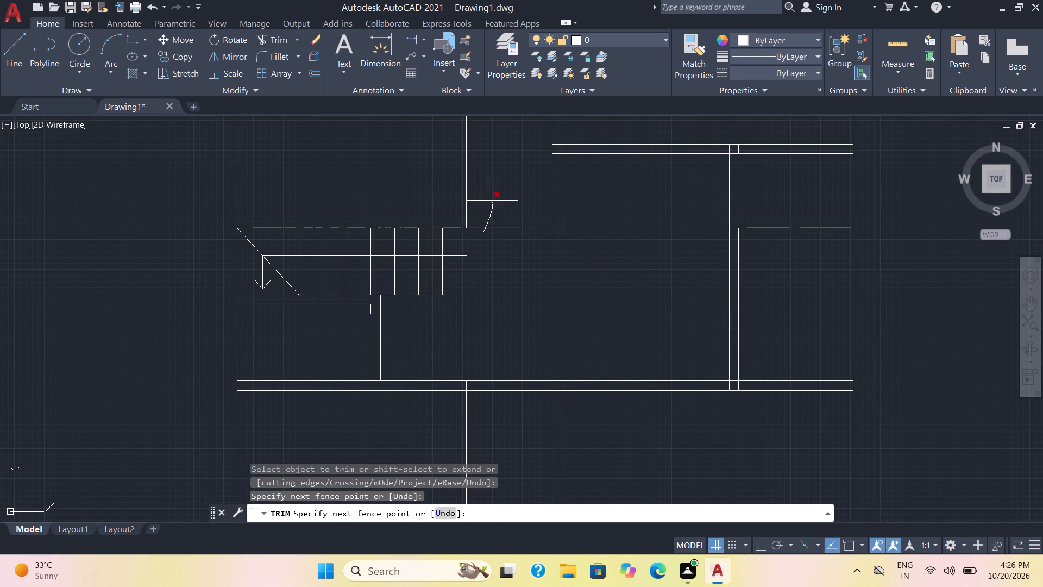
left_click_drag(492, 200, 461, 190)
Trim the 3' doorway right of the upper central partition and the opening in the short vertical partition near the right exterior wall.
scroll(498, 217, "down", 1)
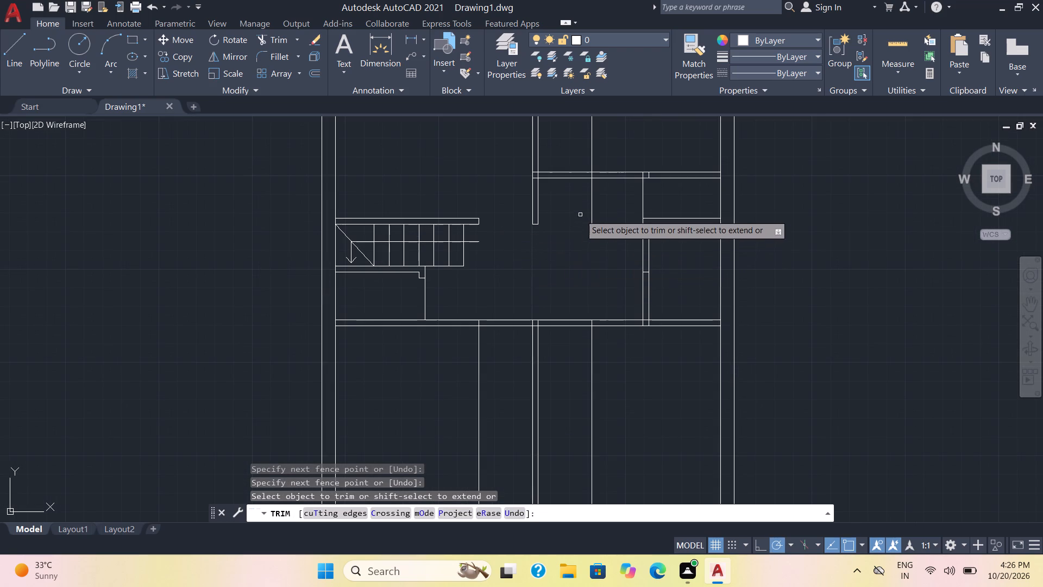
left_click(592, 208)
left_click_drag(568, 188, 602, 138)
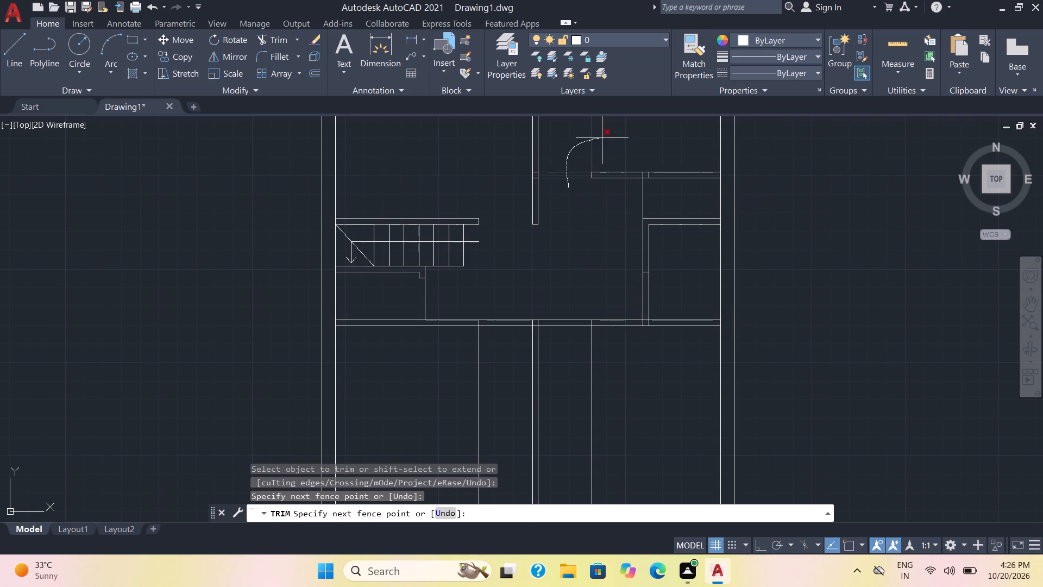
left_click_drag(602, 138, 605, 138)
left_click_drag(612, 302, 678, 296)
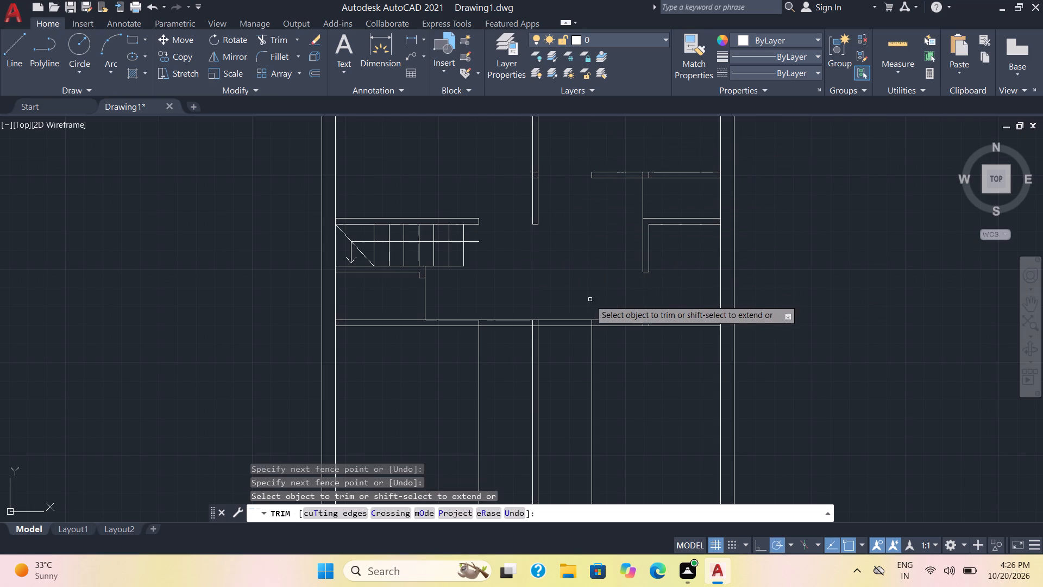
Trim the lower horizontal partition to open 3' doorways on both sides of the lower central partition, removing the guide lines below.
left_click_drag(573, 309, 626, 382)
left_click_drag(508, 302, 510, 317)
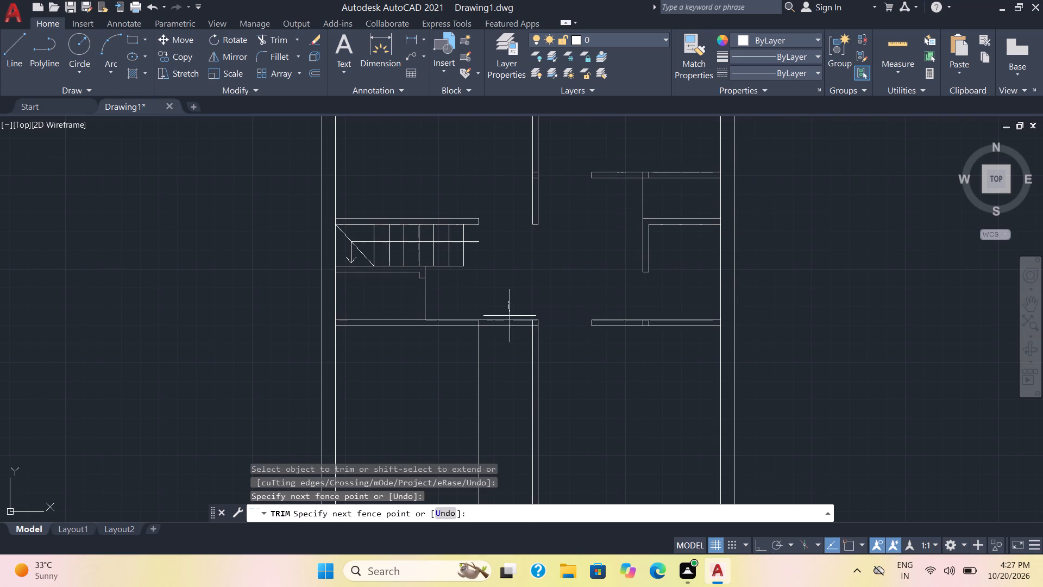
left_click_drag(510, 317, 487, 383)
left_click_drag(482, 384, 467, 391)
Trim both lines of the bottom exterior wall between the guide line and the central partition to open the 3' entrance.
scroll(455, 373, "down", 1)
middle_click_drag(490, 433, 501, 340)
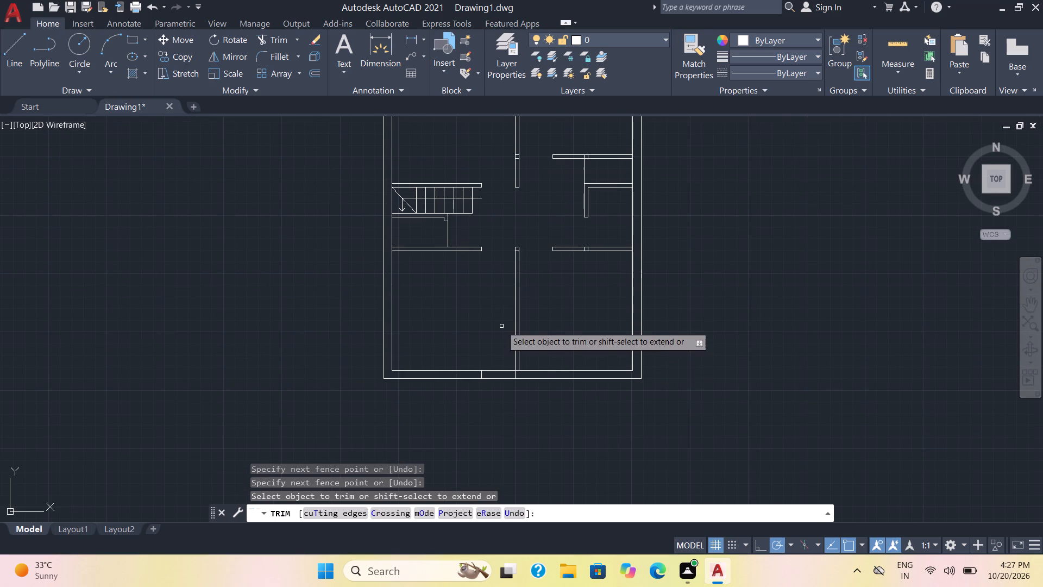
scroll(498, 333, "up", 1)
middle_click_drag(492, 355, 495, 280)
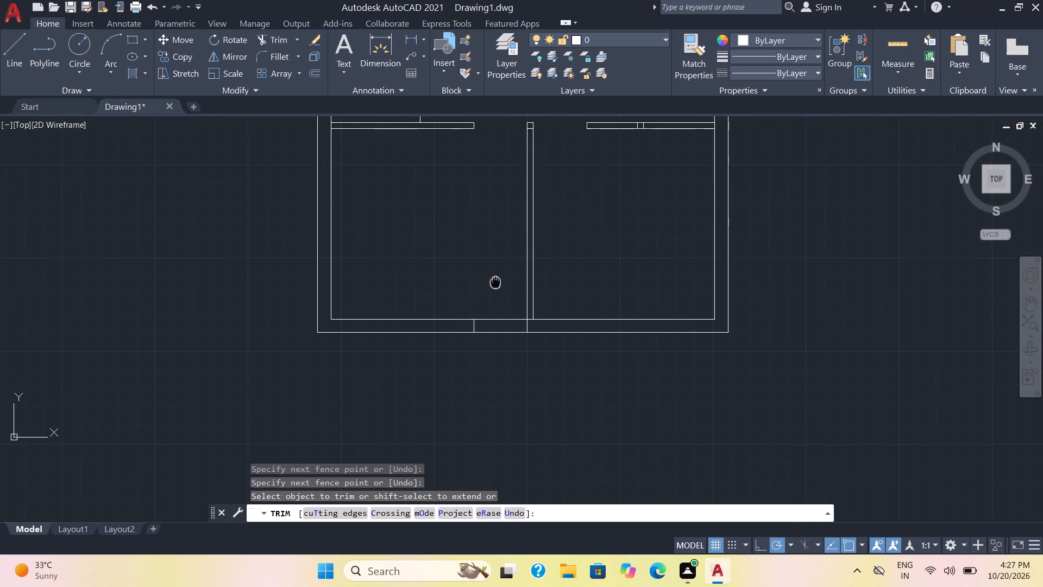
middle_click_drag(495, 280, 496, 273)
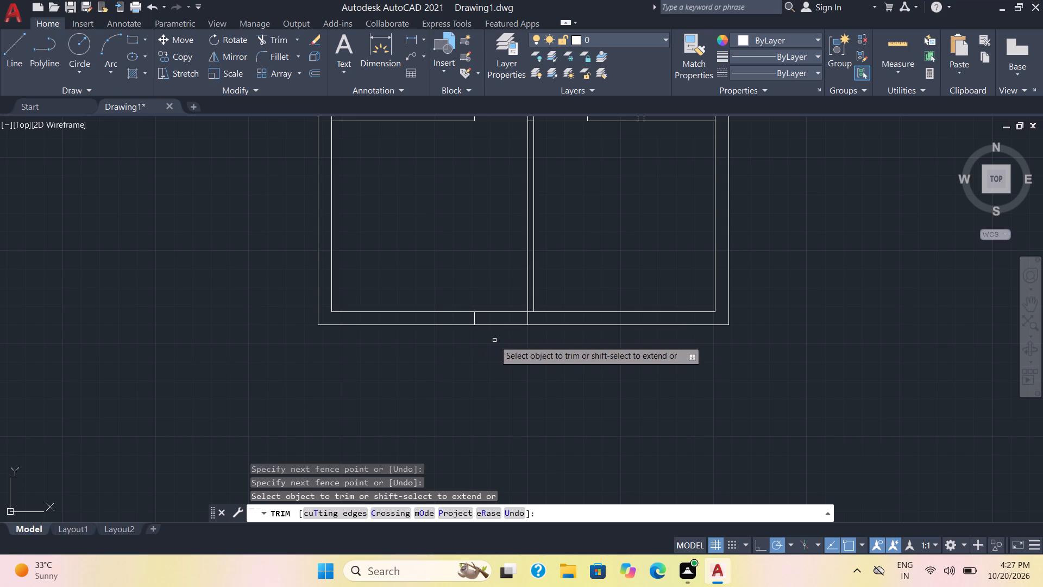
left_click_drag(504, 337, 498, 272)
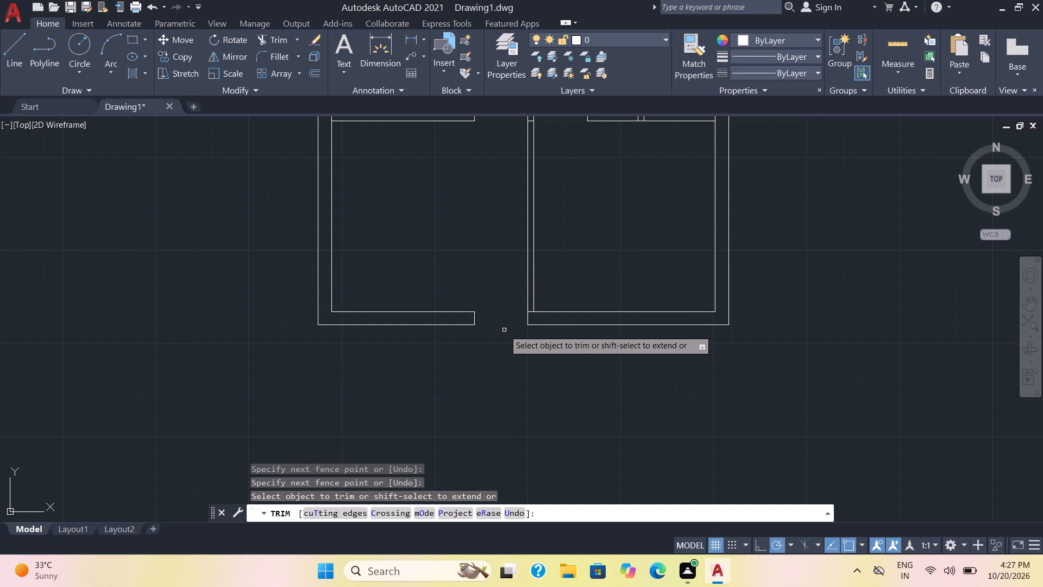
key("Escape")
Measure the width of the entrance opening in the bottom exterior wall.
left_click(892, 46)
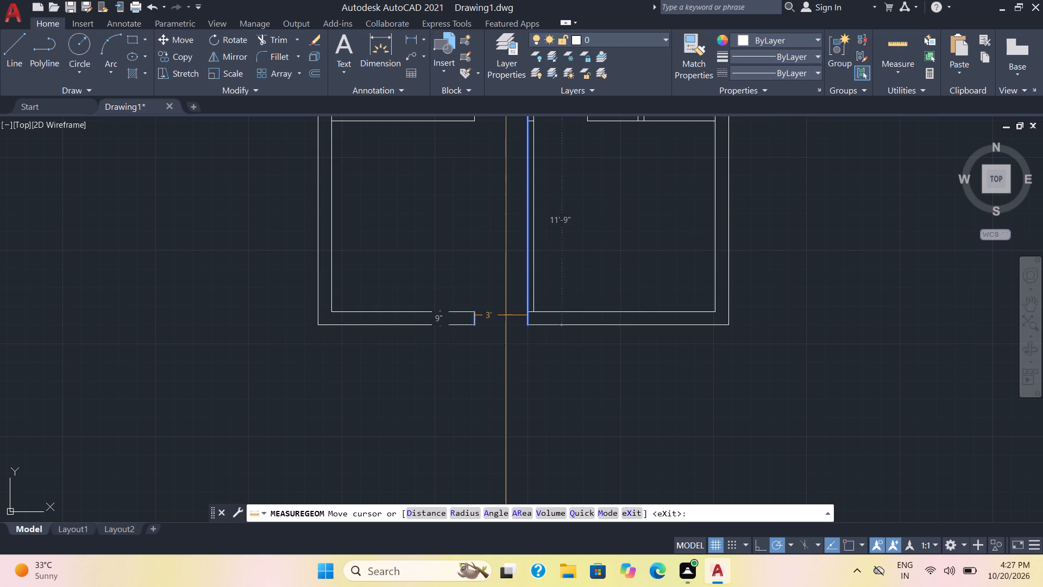
key("Escape")
Offset the entrance opening's left jamb line 2' to the left within the bottom exterior wall.
key("o")
key("Return")
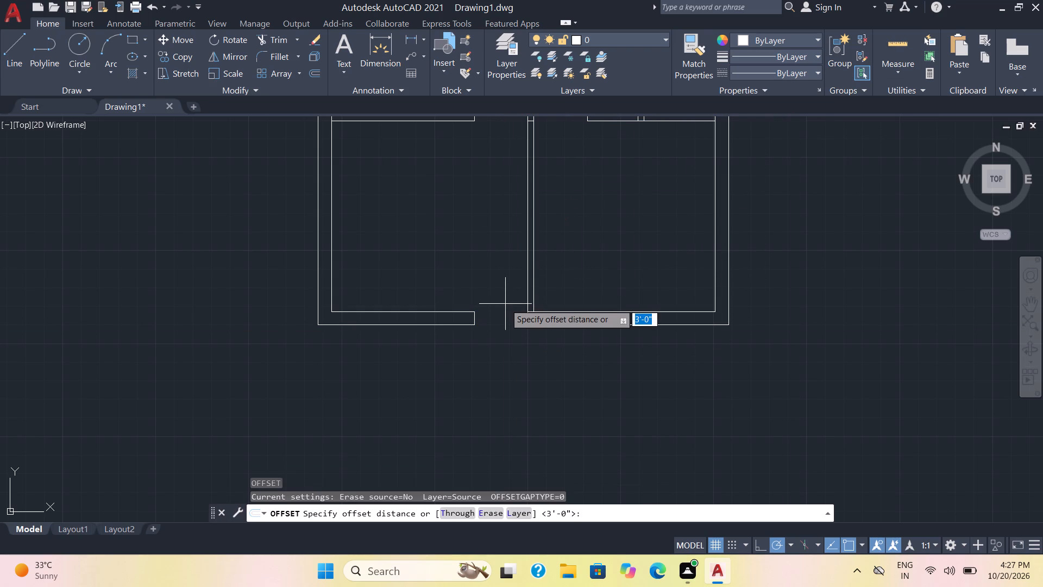
key("2")
key("apostrophe")
key("Return")
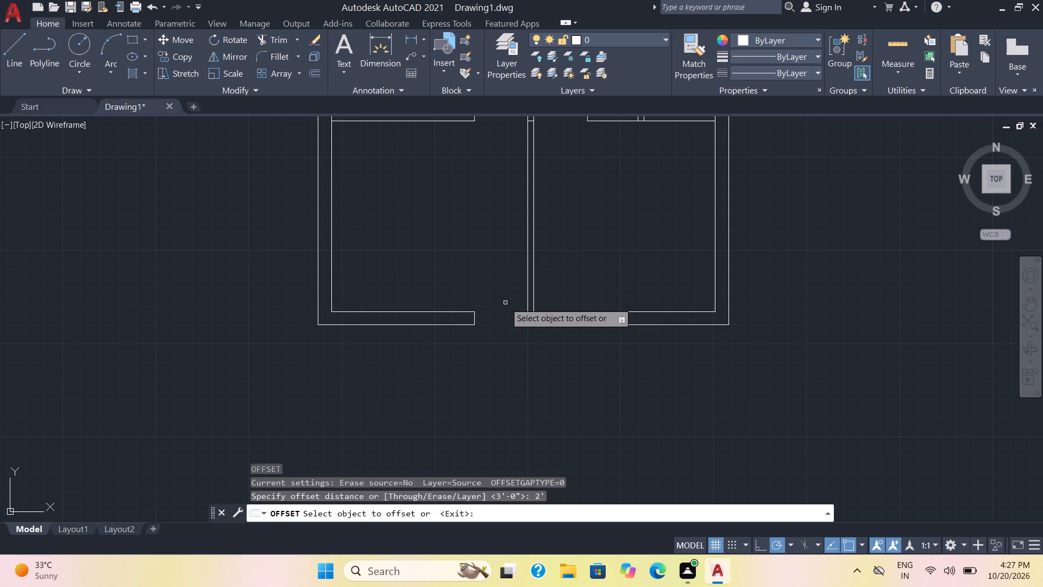
left_click(474, 317)
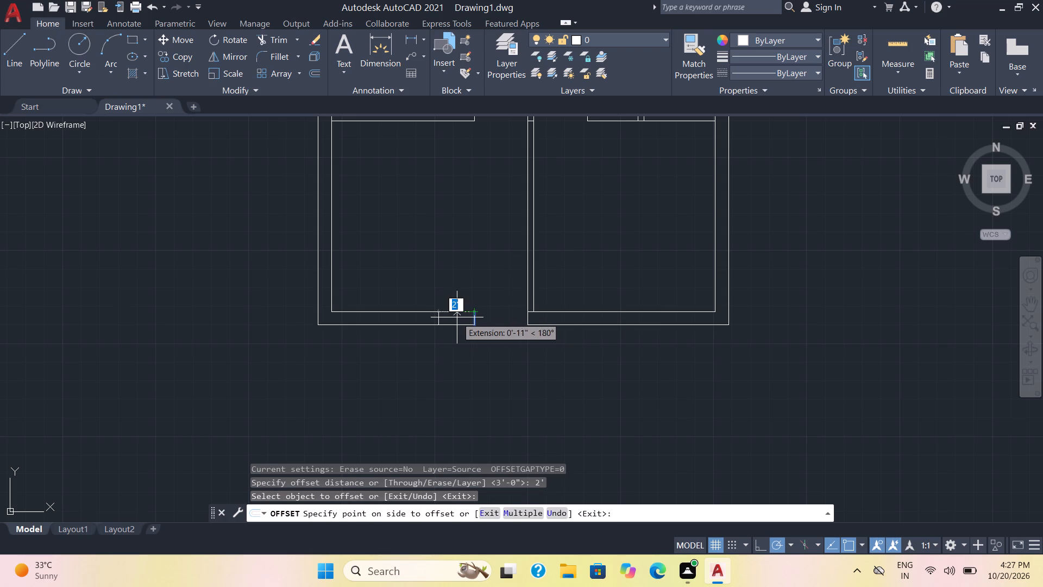
left_click(451, 318)
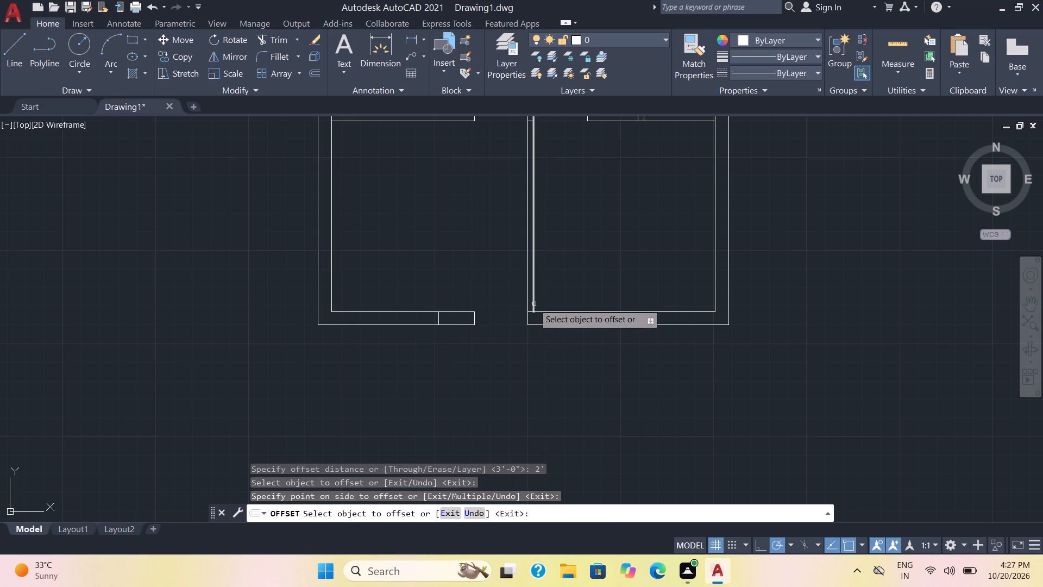
key("Escape")
Trim the bottom exterior wall back to the new jamb line and remove the old jamb, widening the entrance.
type("tr")
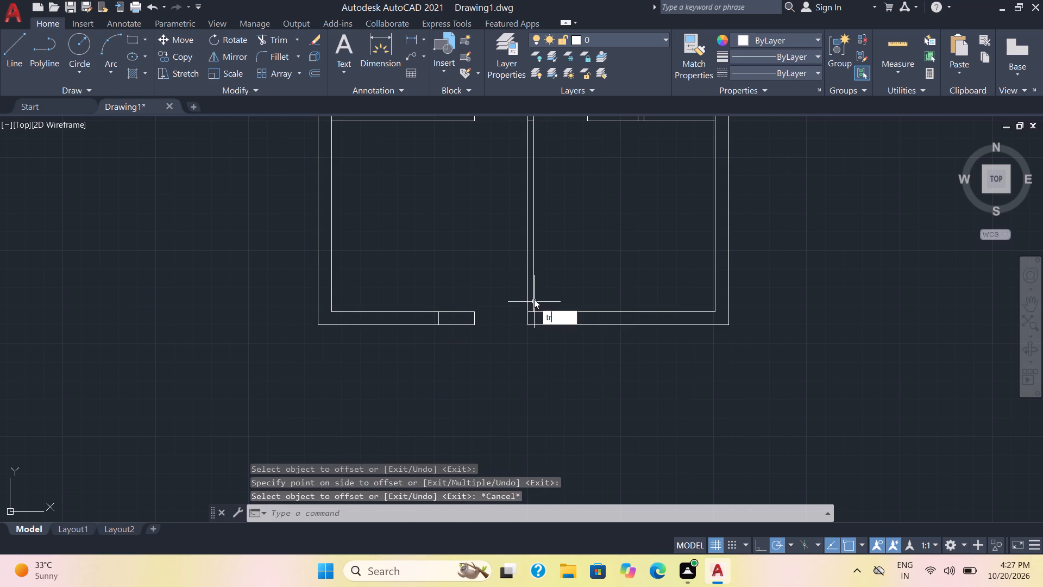
key("Return")
left_click_drag(464, 331, 467, 297)
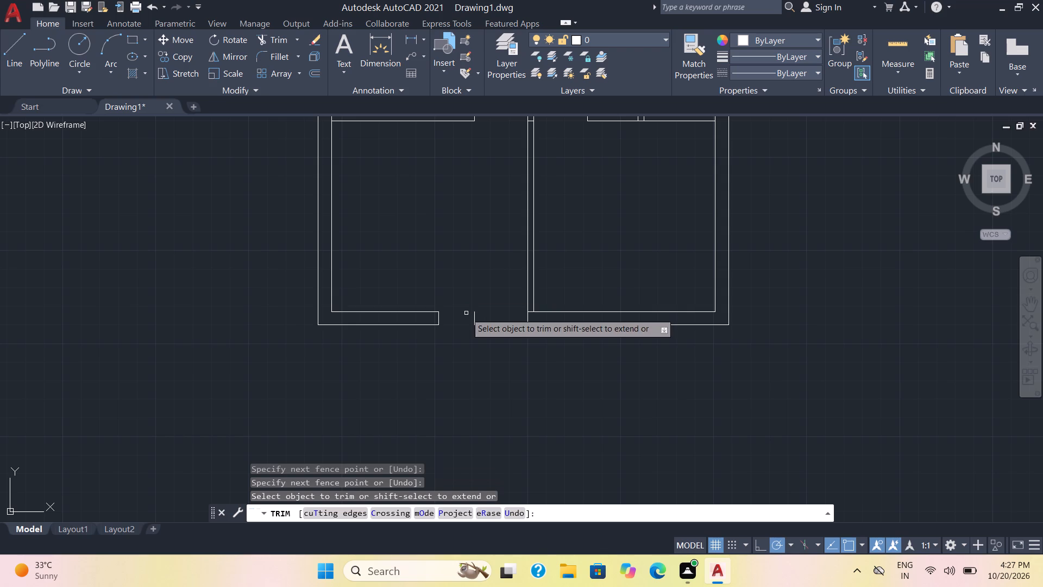
left_click_drag(468, 316, 488, 318)
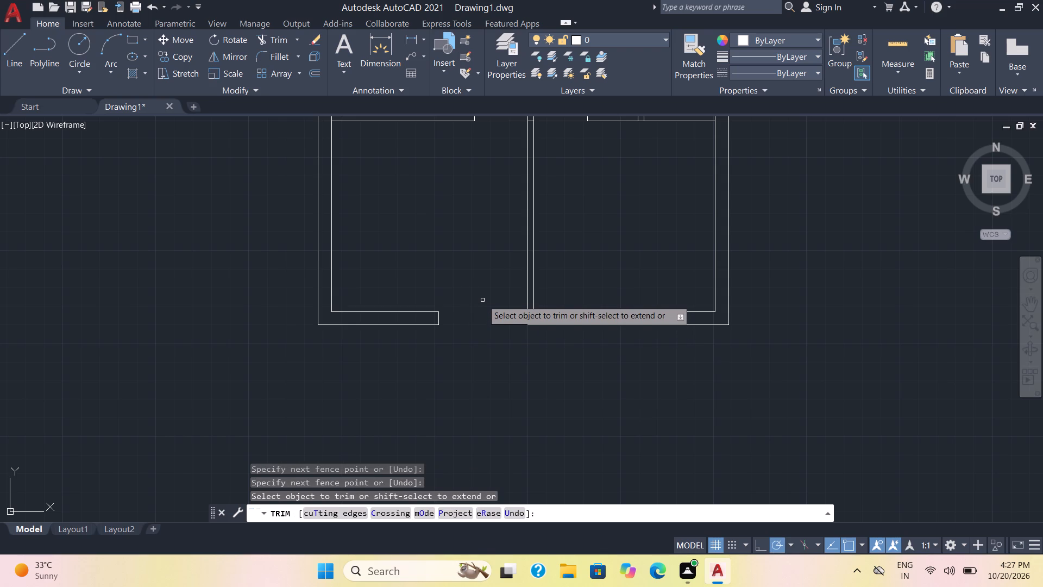
Trim the overlapping line segments crossing the lower central partition at its bottom wall junction and at its upper end.
scroll(498, 277, "down", 1)
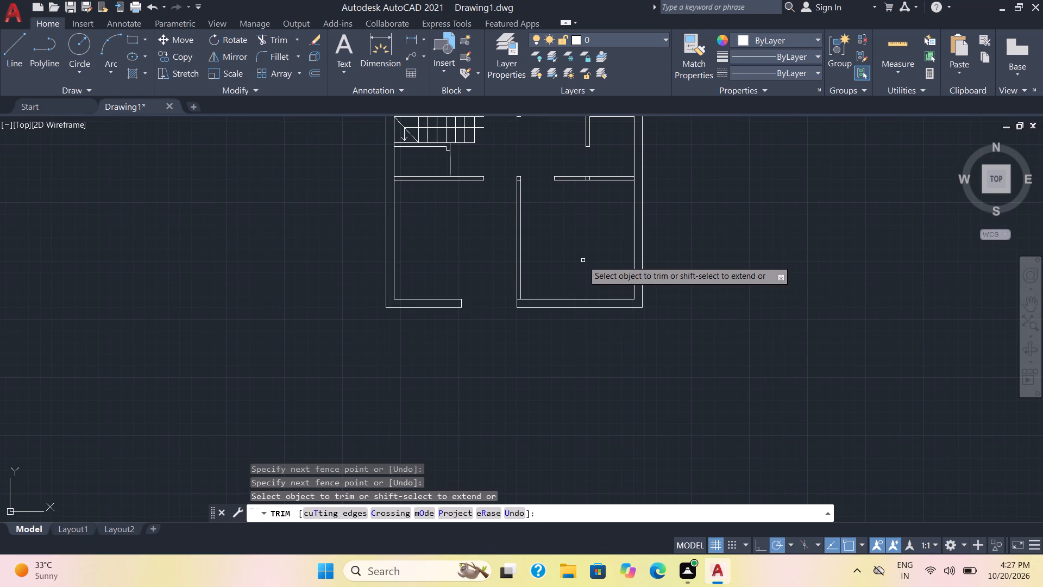
scroll(582, 260, "up", 2)
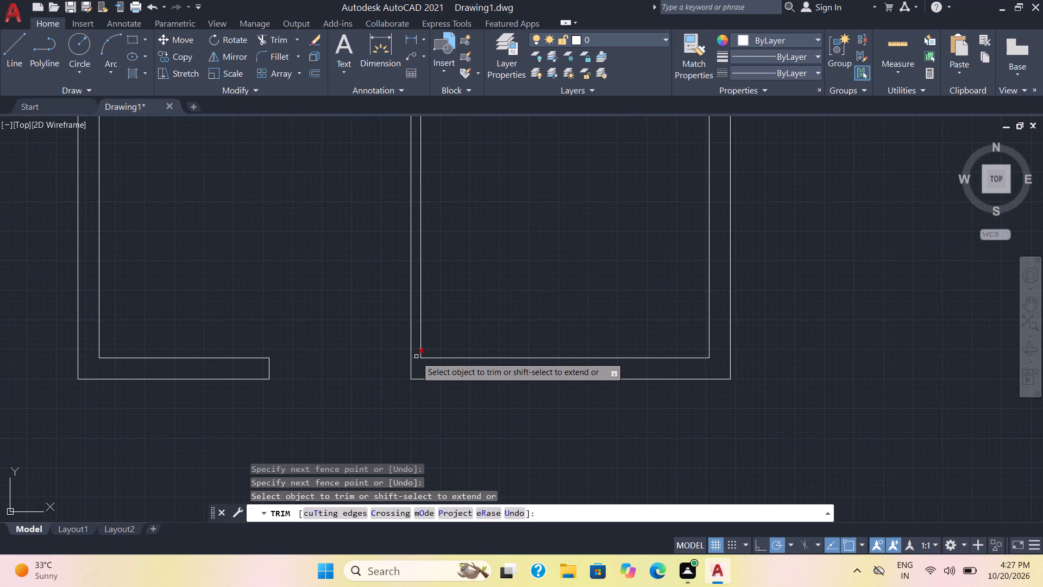
left_click(416, 355)
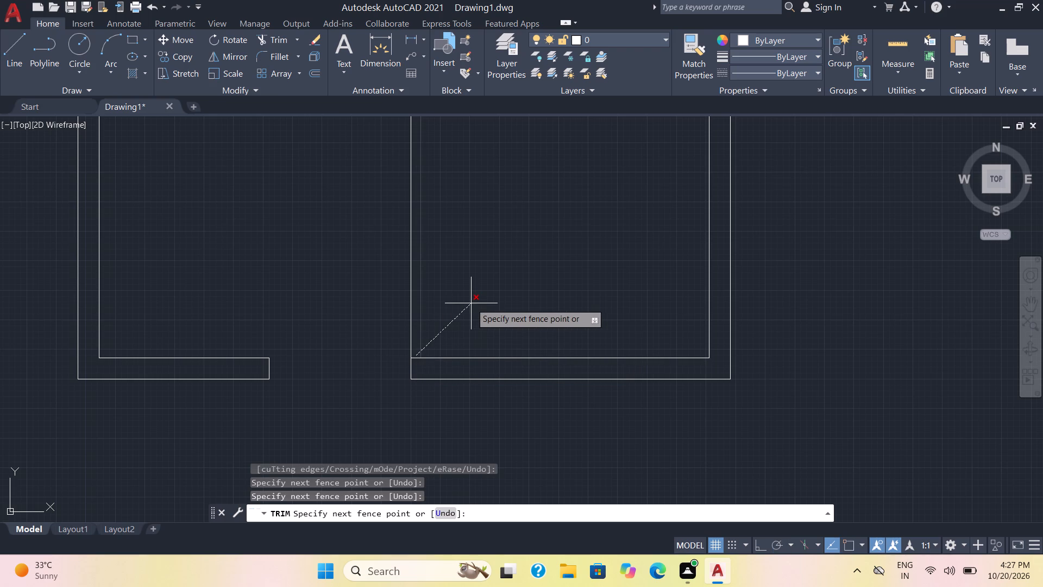
middle_click_drag(471, 303, 471, 370)
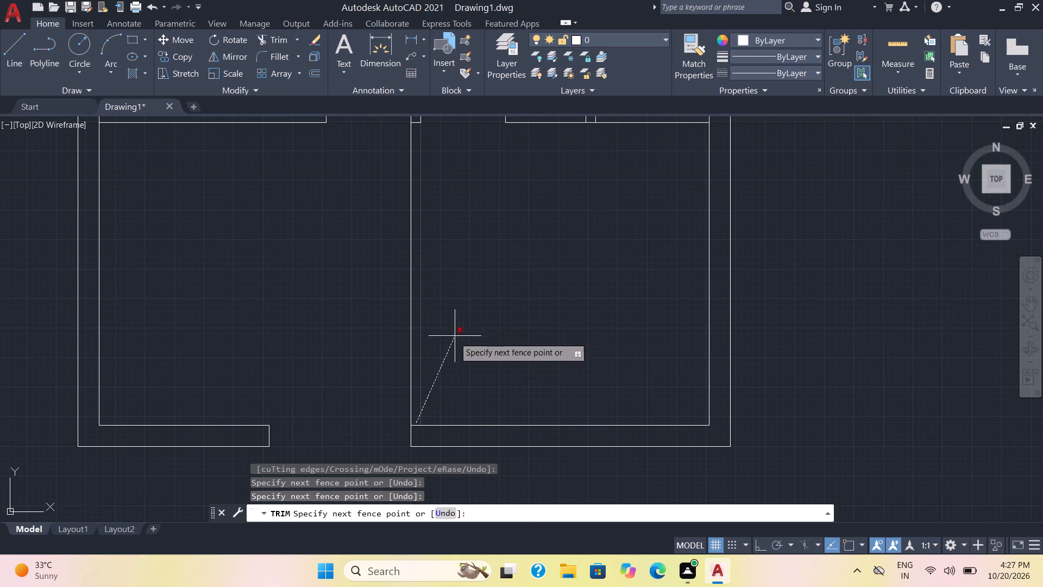
left_click(417, 433)
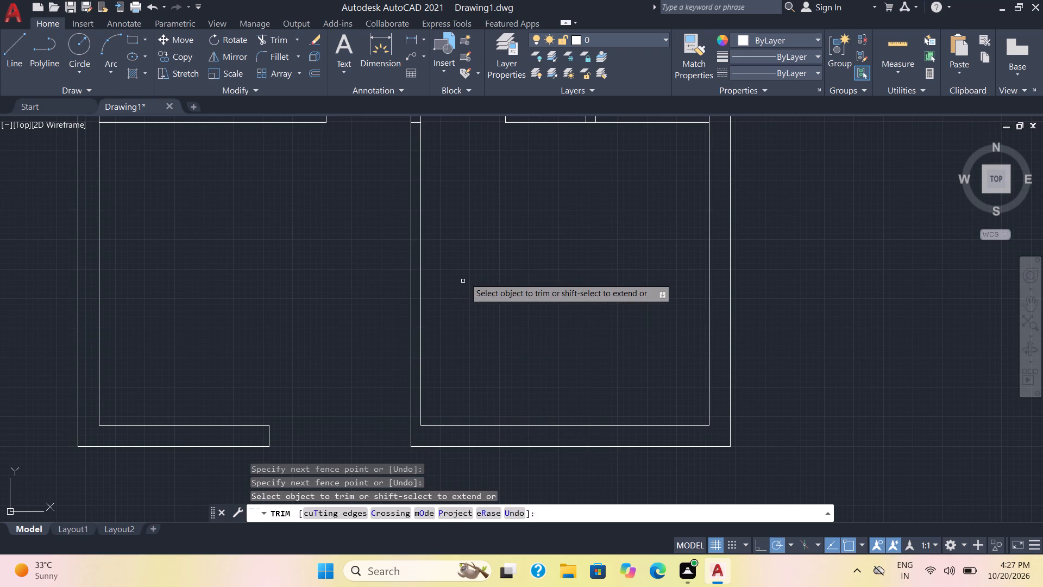
scroll(476, 260, "down", 1)
middle_click_drag(477, 263, 486, 417)
scroll(472, 368, "up", 2)
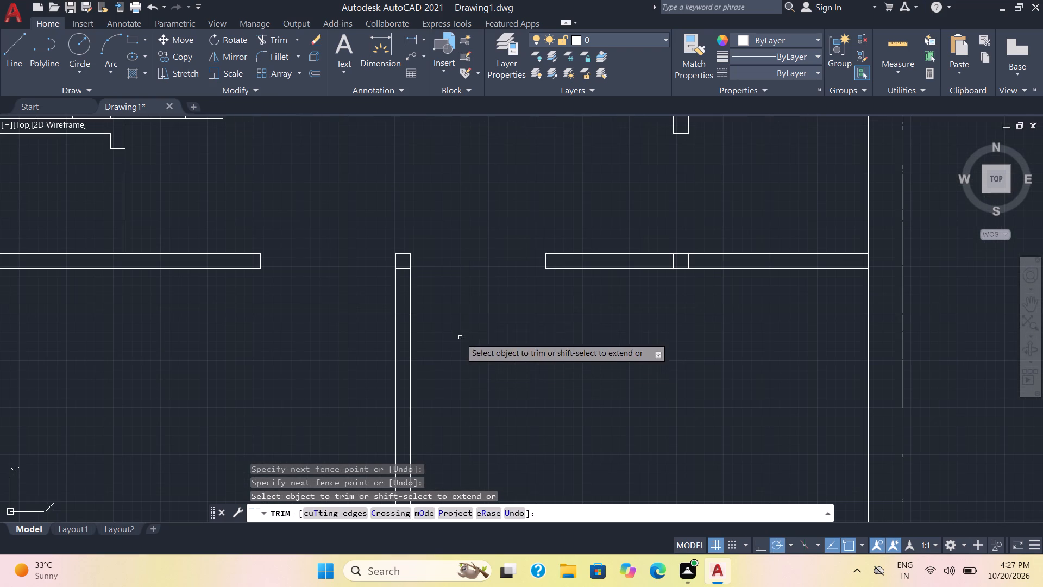
left_click(402, 267)
Trim the right-hand leftover crossing line inside the lower horizontal partition right of the central doorway.
scroll(460, 277, "down", 2)
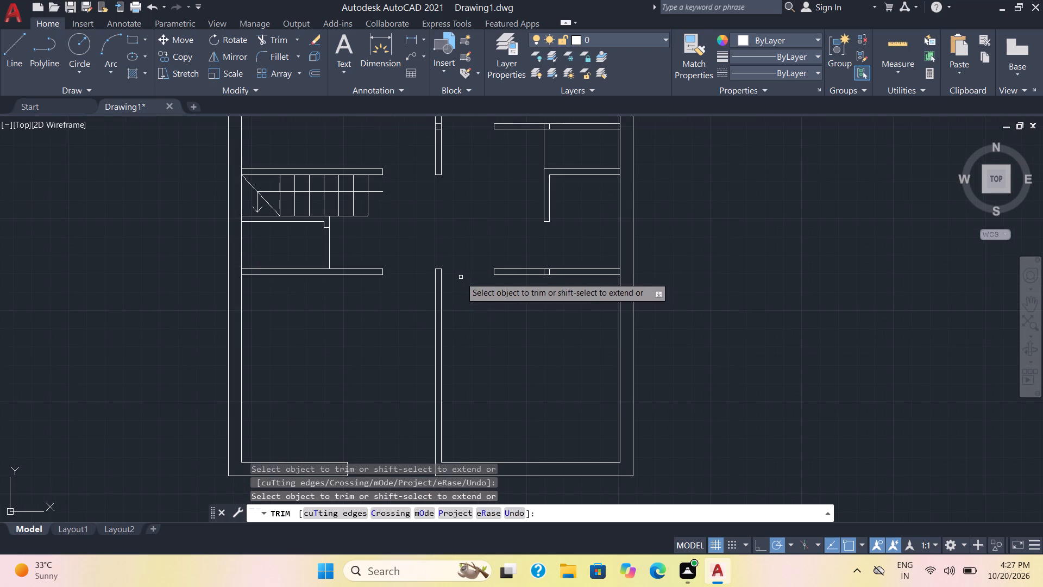
scroll(525, 278, "up", 3)
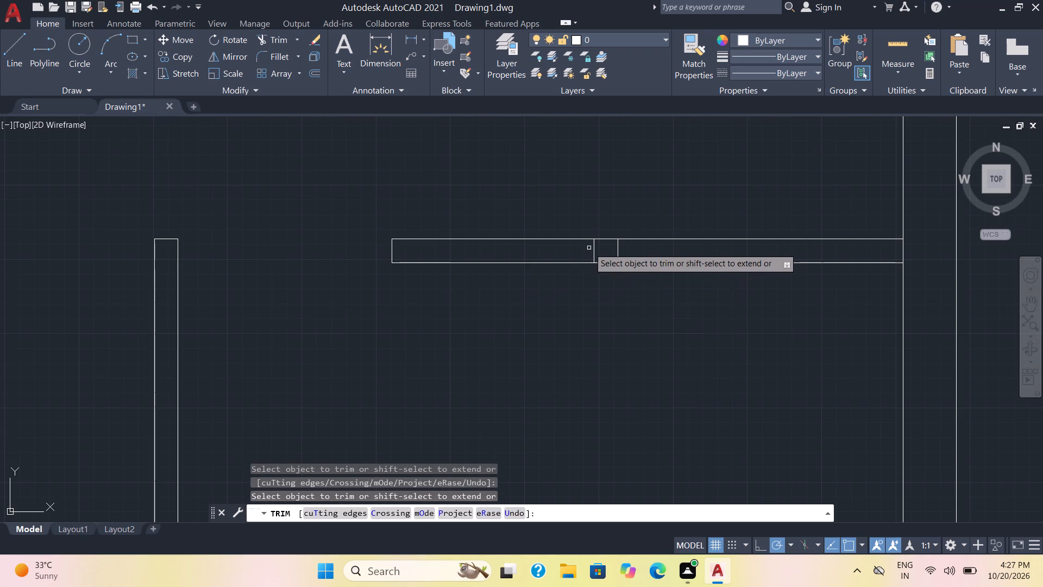
scroll(617, 254, "down", 2)
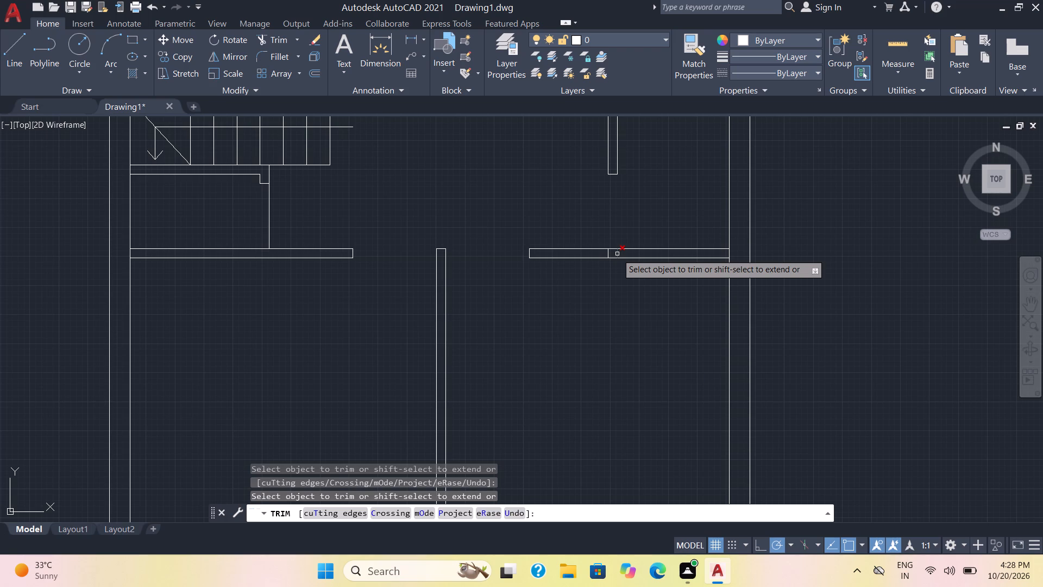
left_click(616, 254)
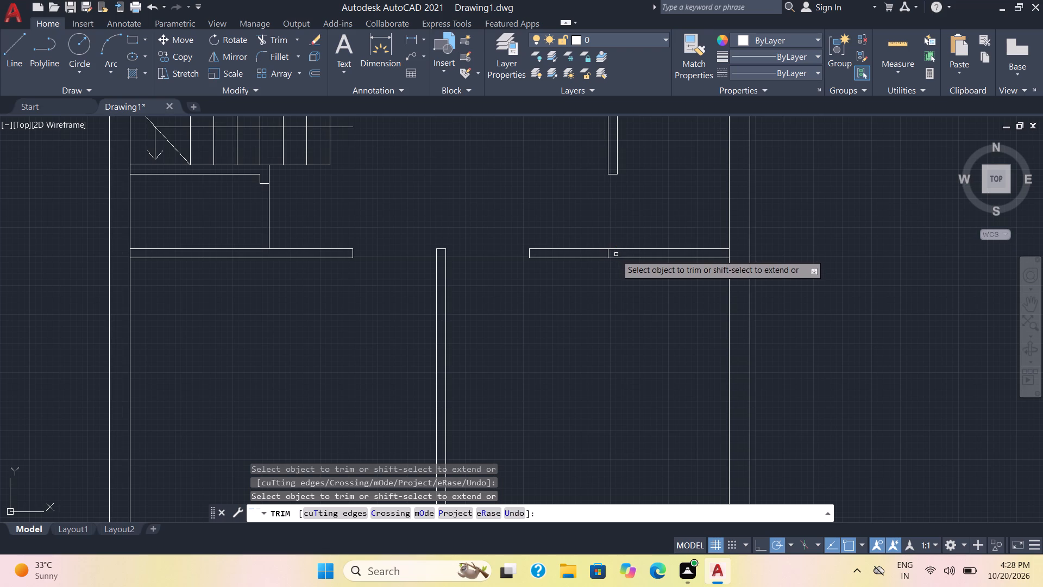
scroll(551, 341, "down", 3)
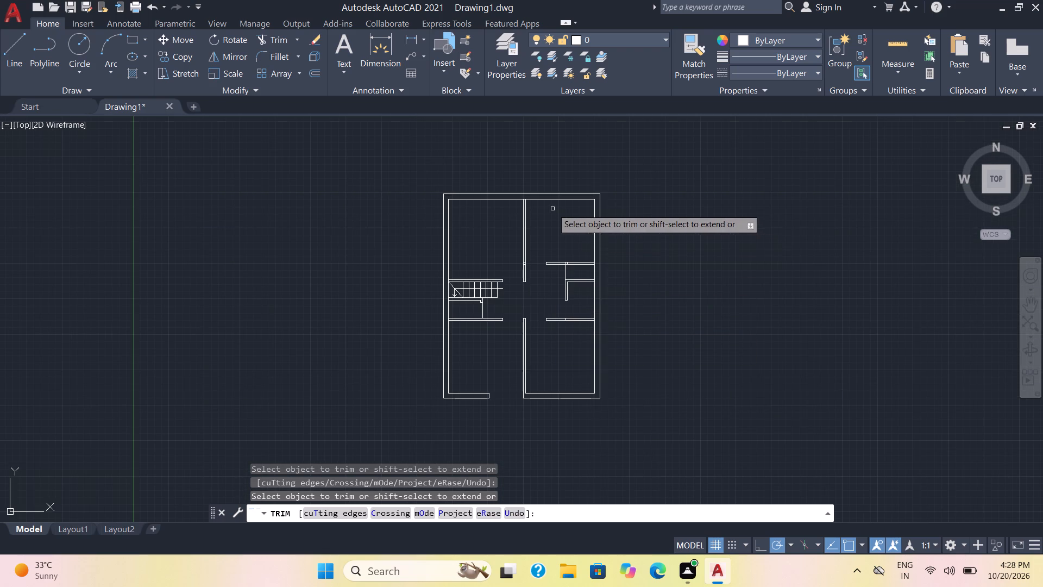
scroll(552, 209, "up", 3)
scroll(485, 329, "down", 1)
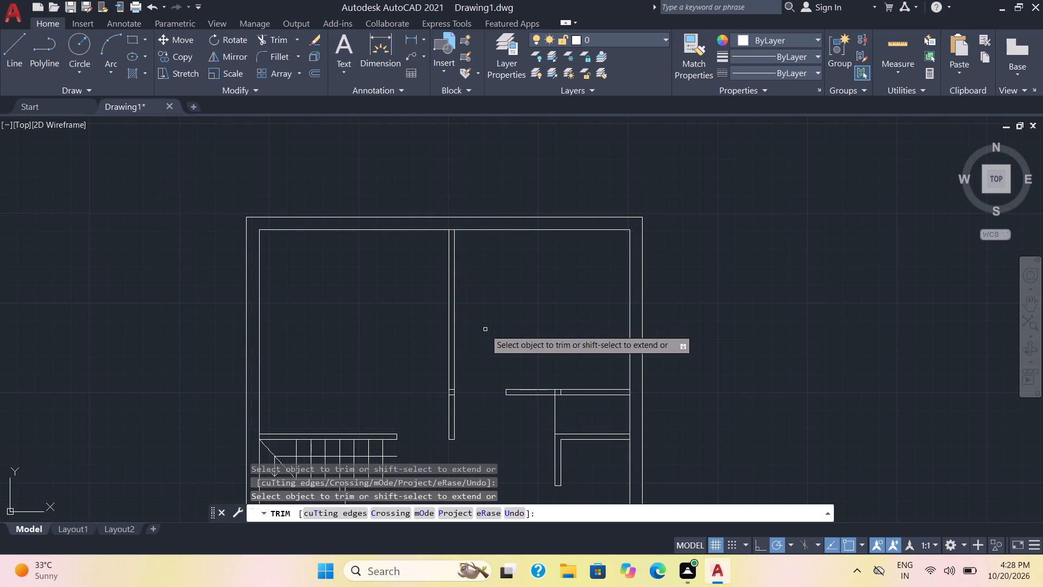
middle_click_drag(486, 330, 516, 314)
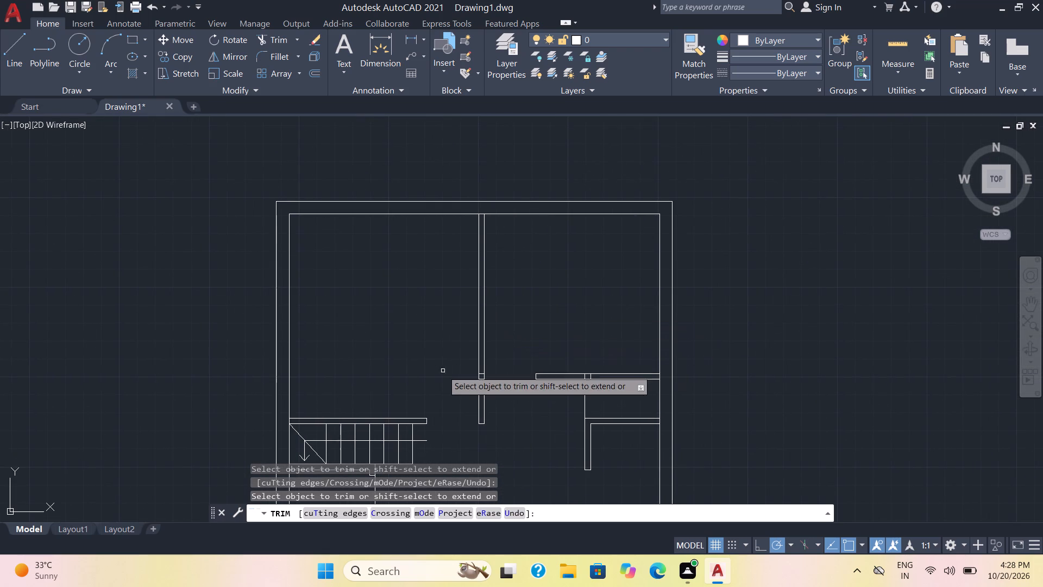
key("Escape")
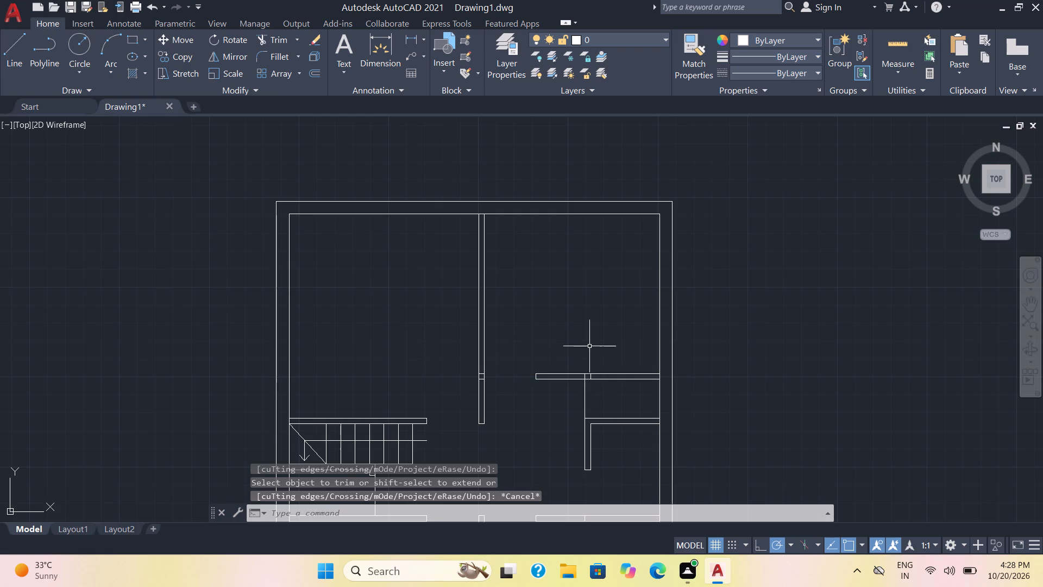
Draw a 3" by 3' upright rectangle for a door leaf in the empty space right of the floor plan.
key("r")
type("ex")
key("BackSpace")
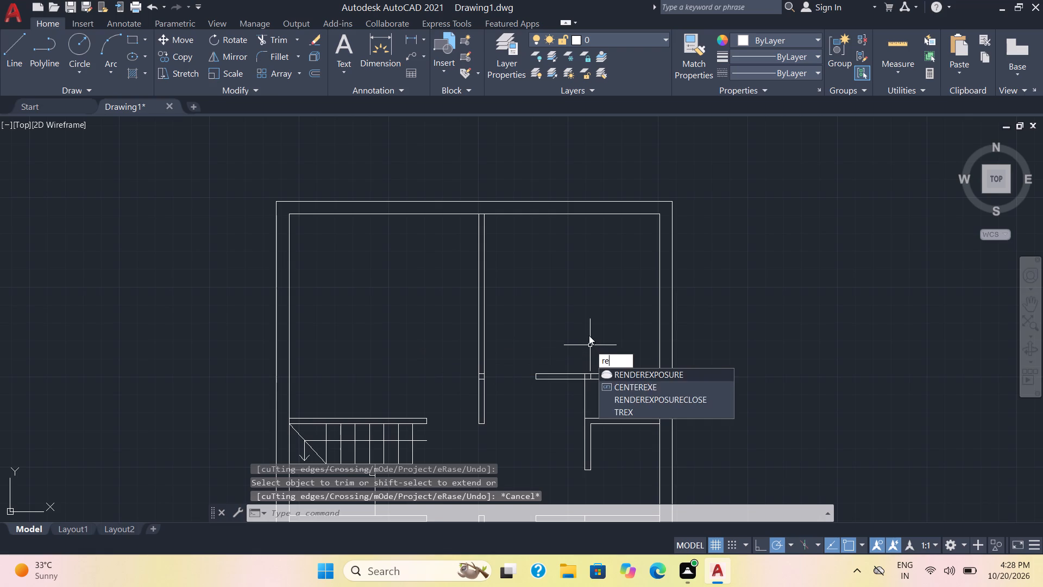
key("c")
key("Return")
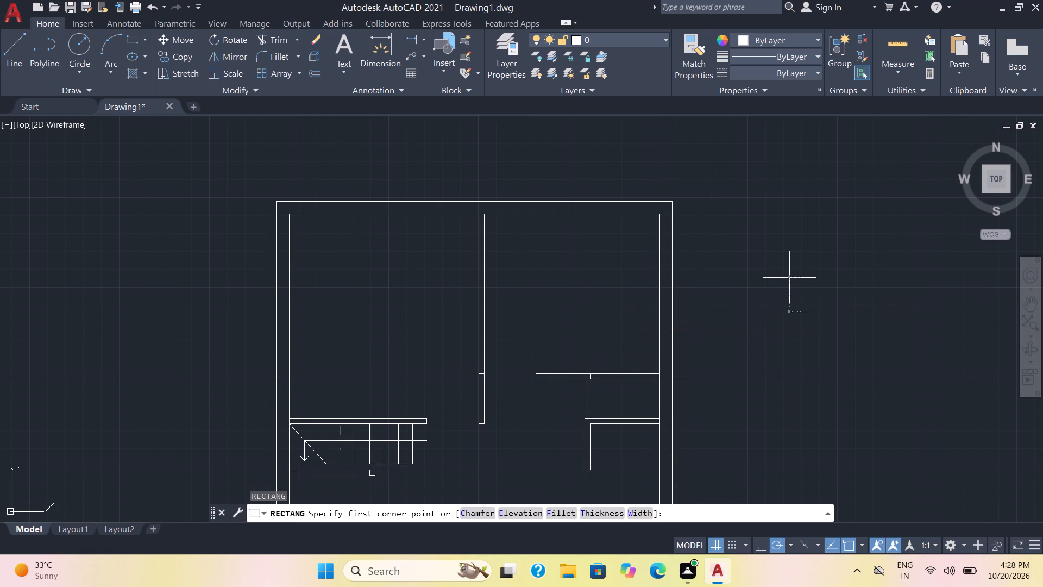
left_click(789, 278)
key("d")
key("Return")
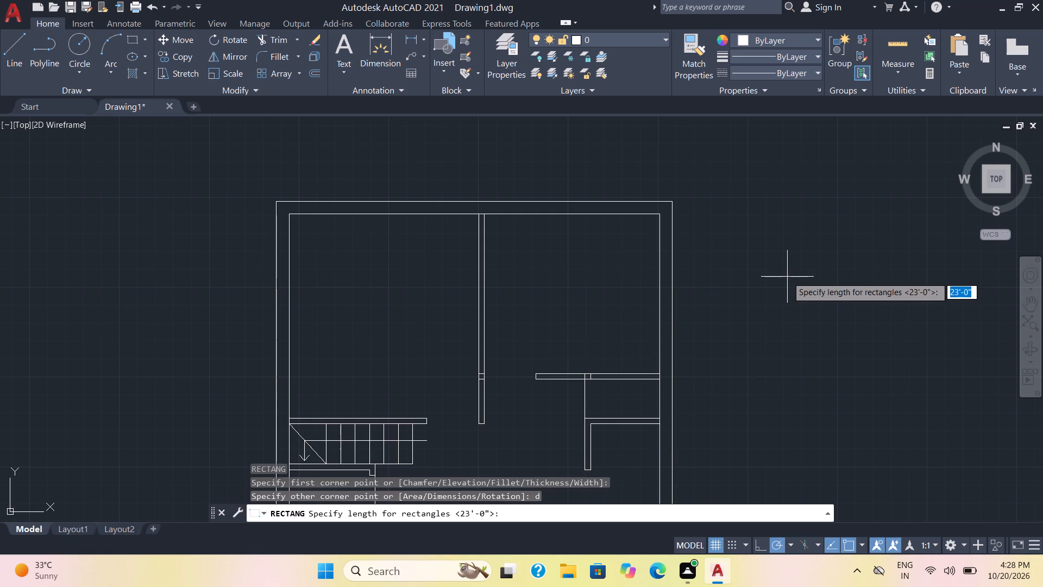
key("3")
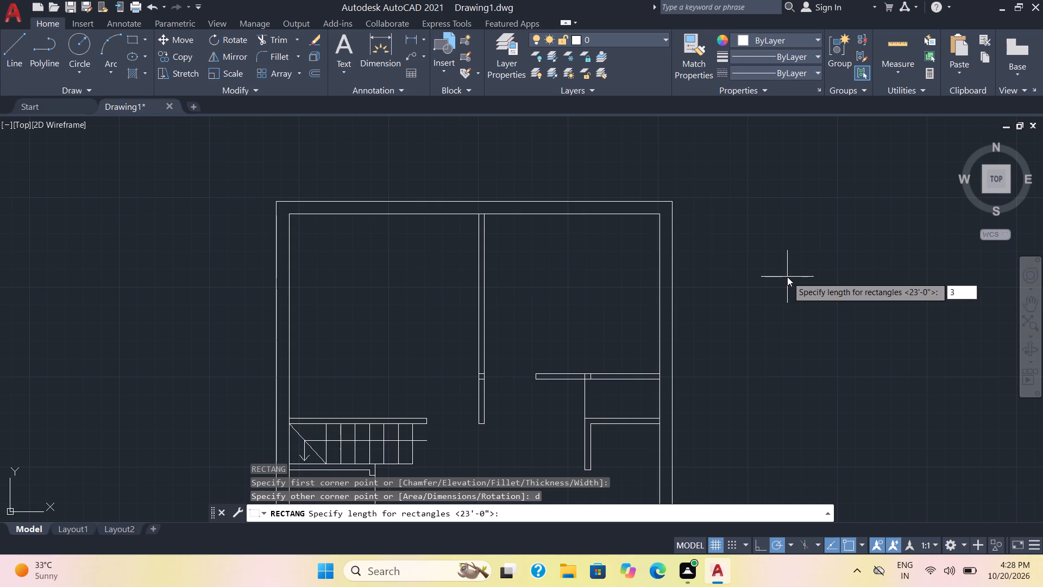
key("BackSpace")
key("3")
key("Return")
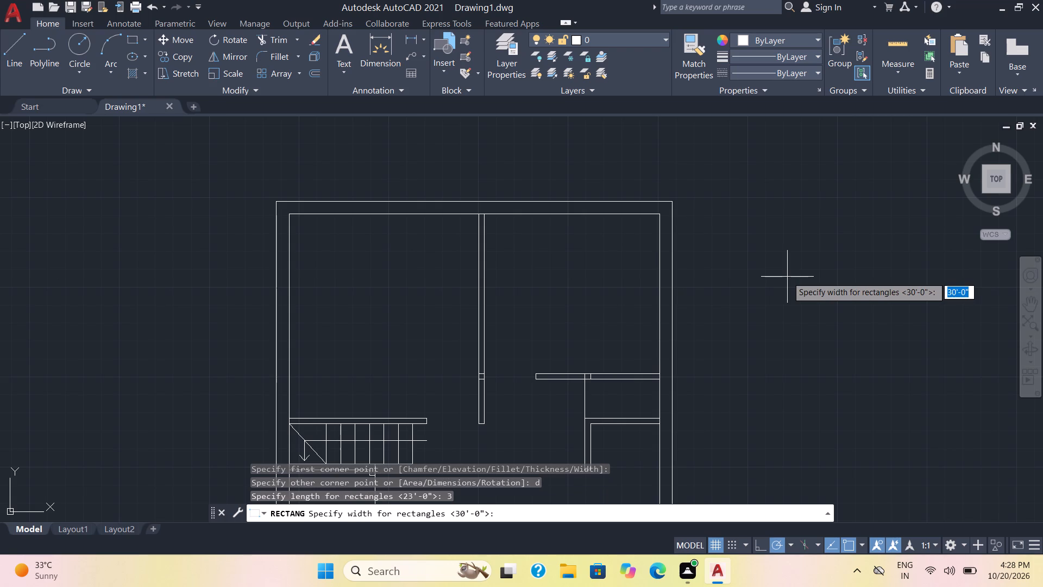
key("3")
key("apostrophe")
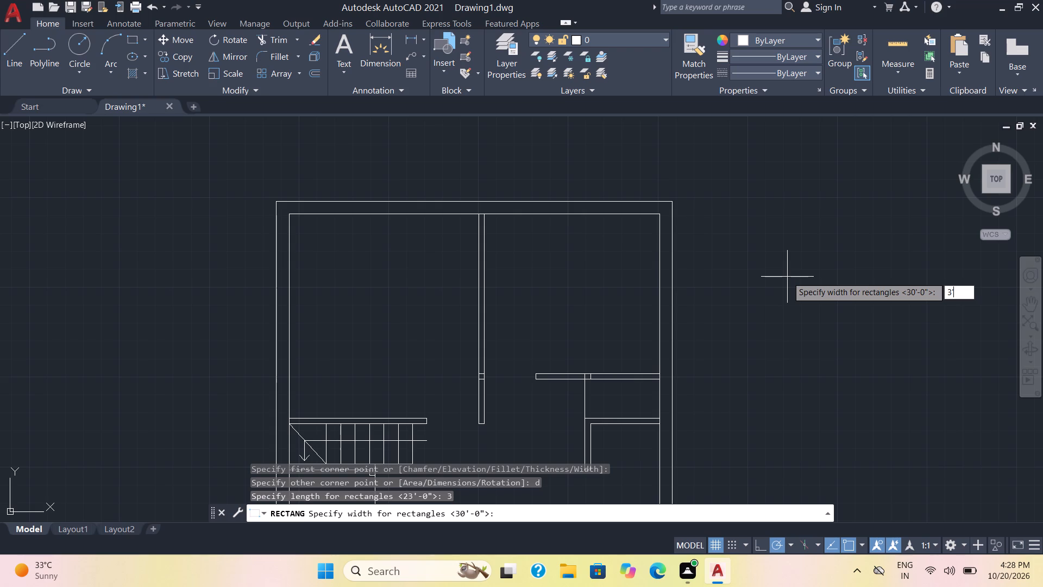
key("Return")
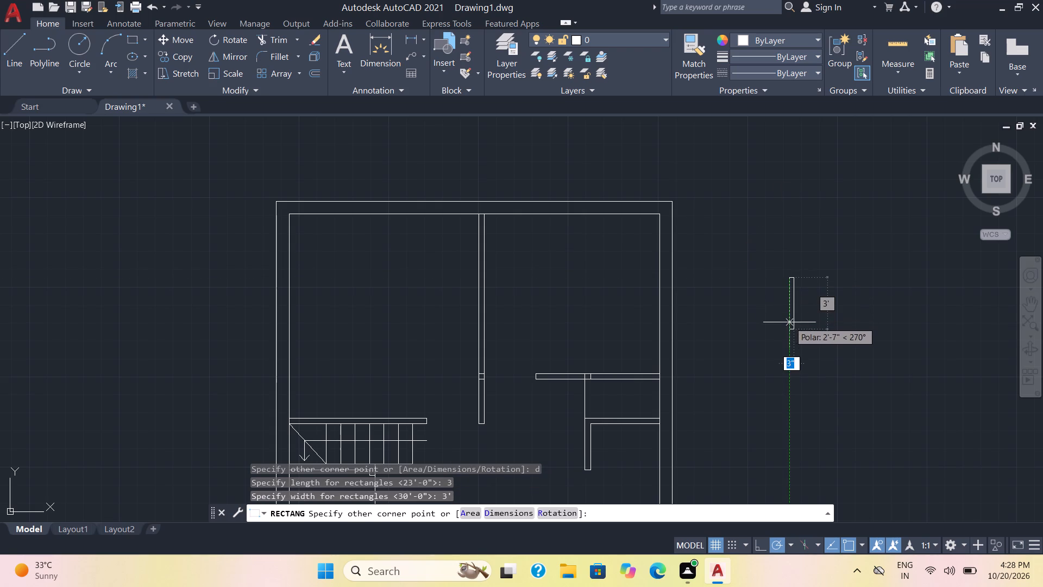
left_click(812, 349)
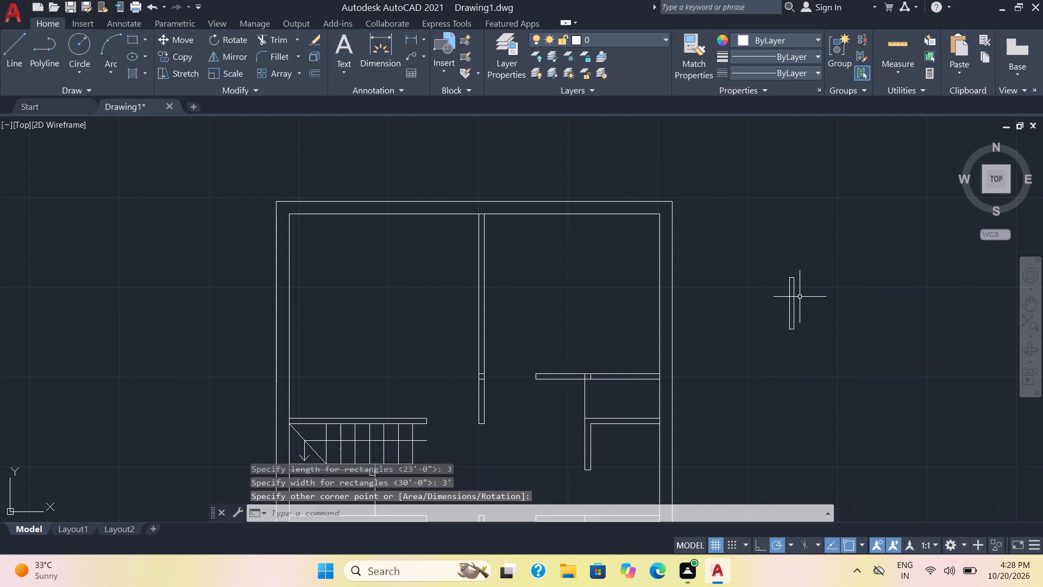
Explode the new door leaf rectangle into separate lines.
scroll(800, 296, "up", 2)
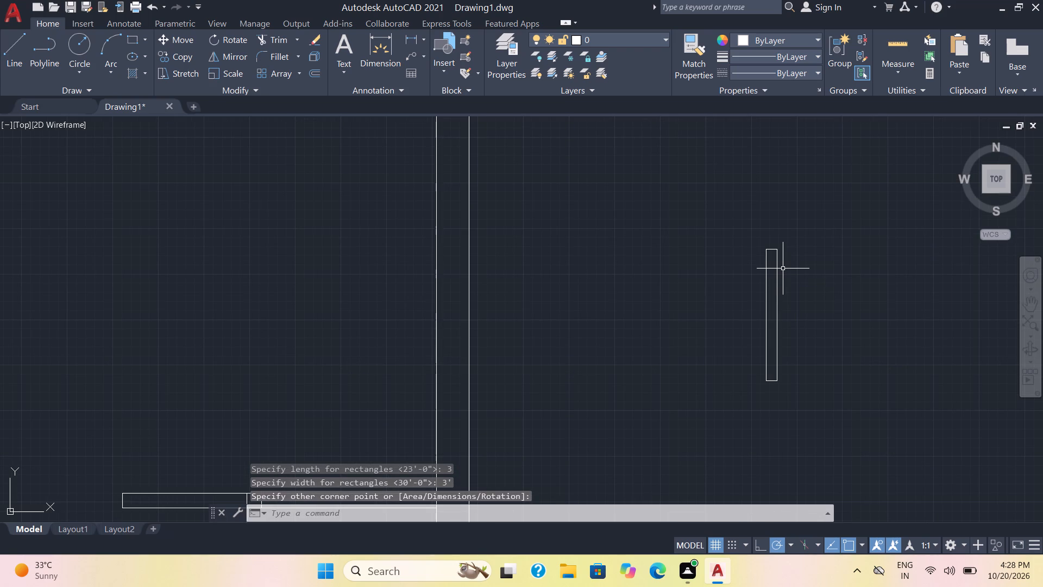
key("Escape")
left_click(788, 379)
left_click(713, 325)
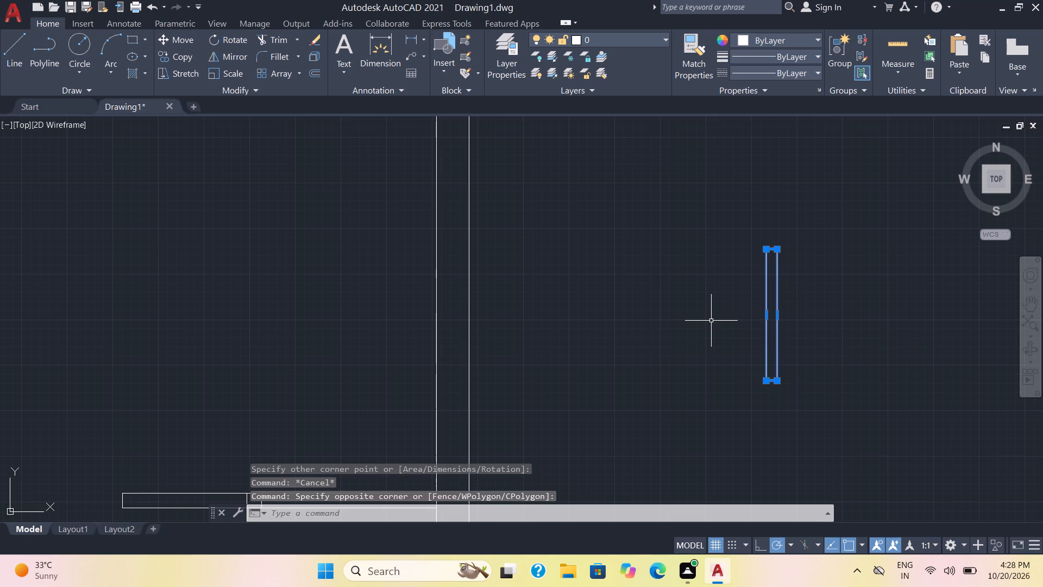
key("x")
key("Return")
Offset the door leaf's top edge 3" down inside the outline and delete the stray offset line above it.
key("o")
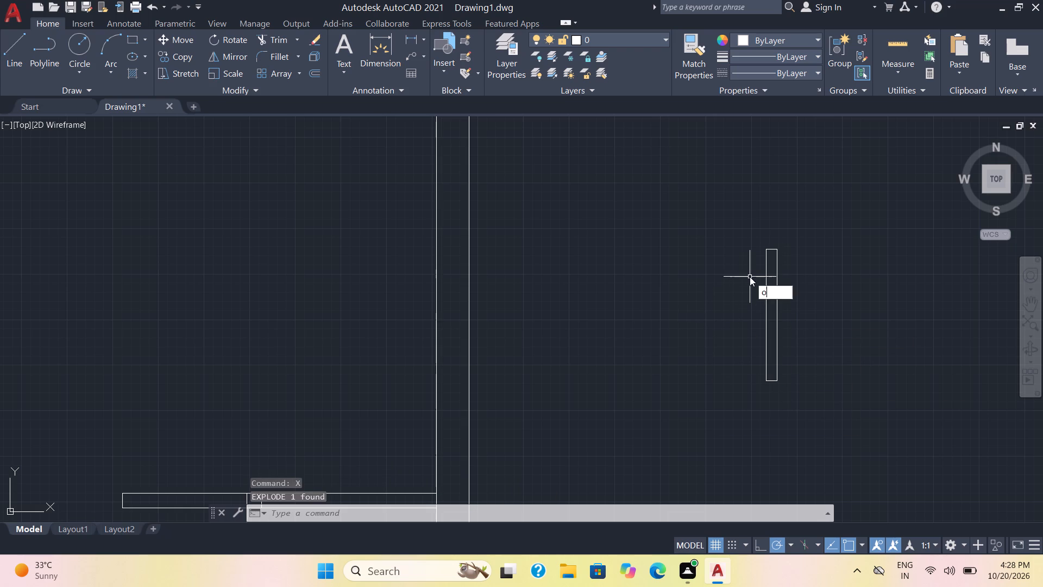
key("Return")
key("3")
key("Return")
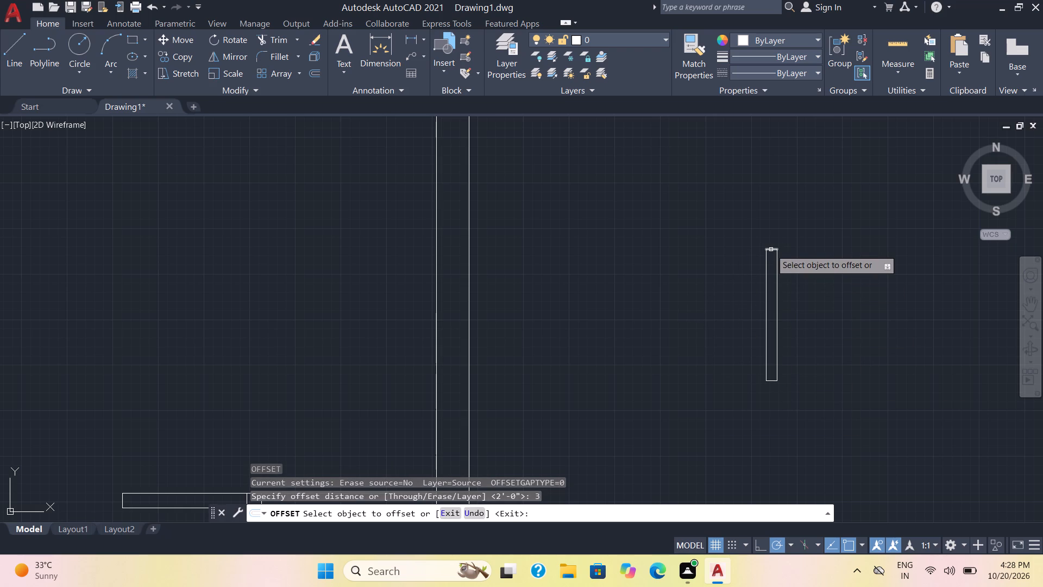
left_click(771, 249)
left_click(774, 275)
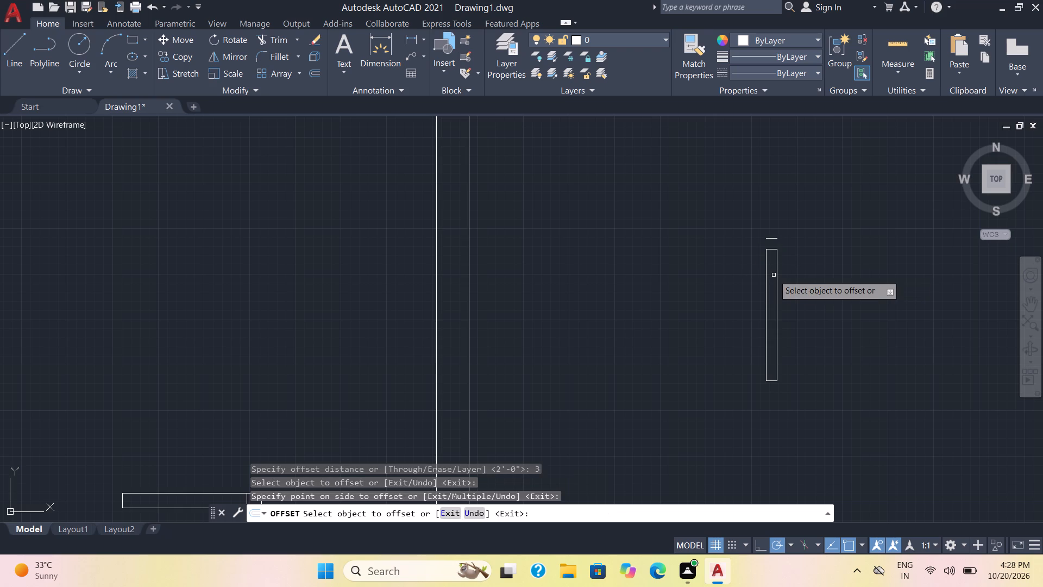
left_click(772, 251)
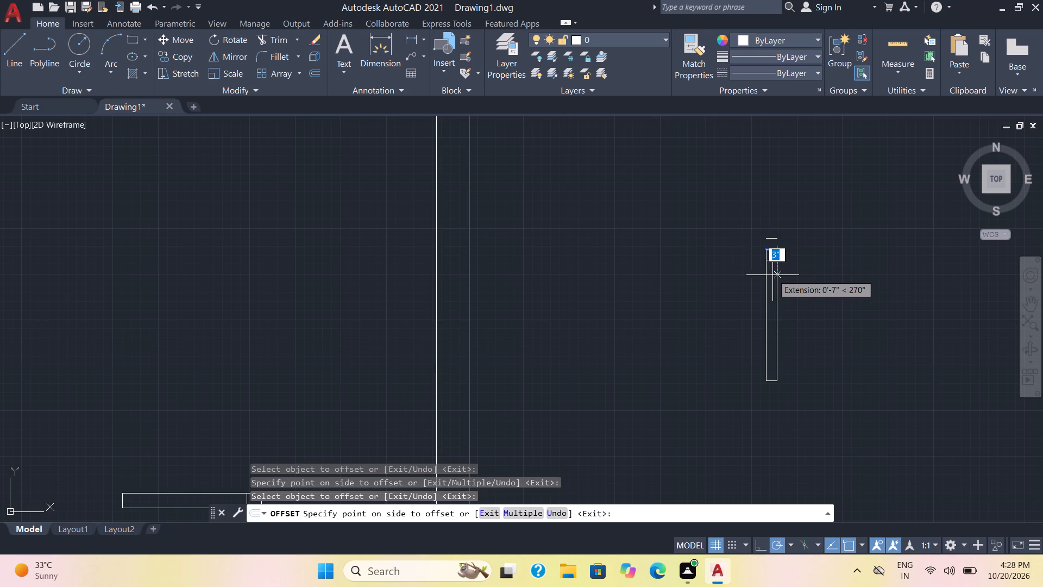
left_click(772, 276)
key("Escape")
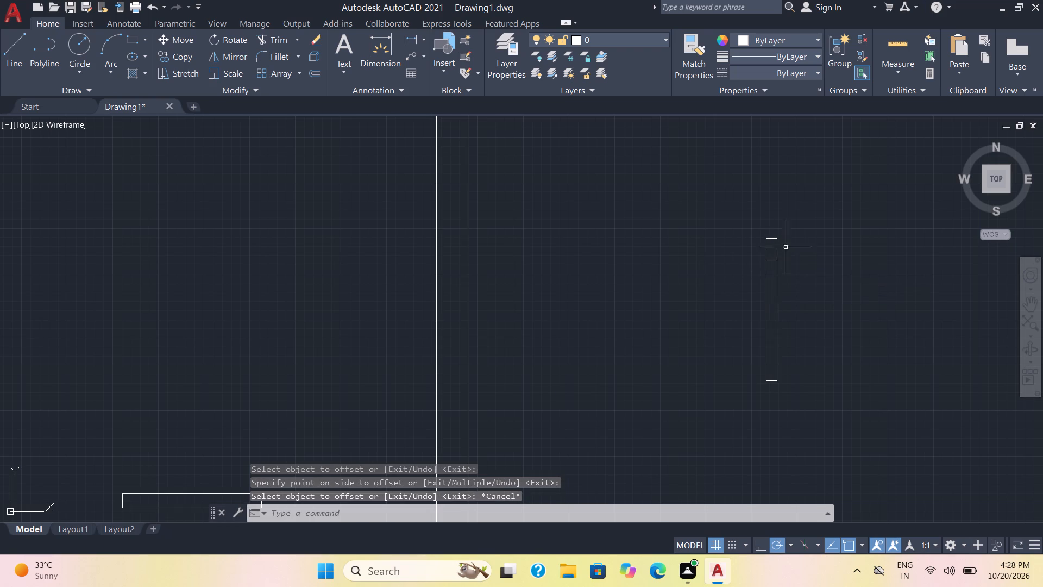
left_click(773, 242)
left_click(771, 238)
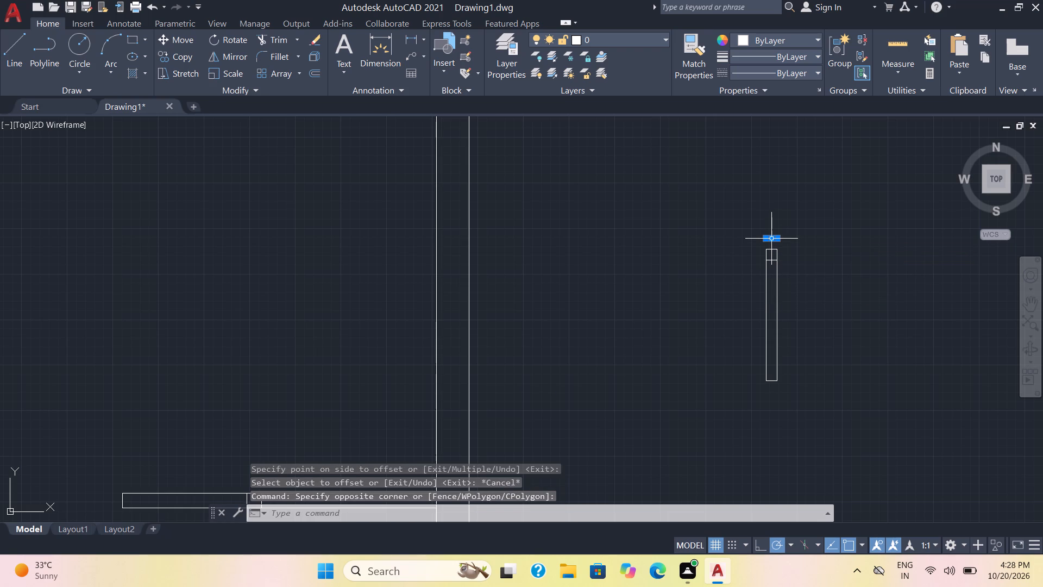
key("Delete")
Join the door leaf's outline lines back into a single polyline.
left_click(819, 438)
left_click(722, 232)
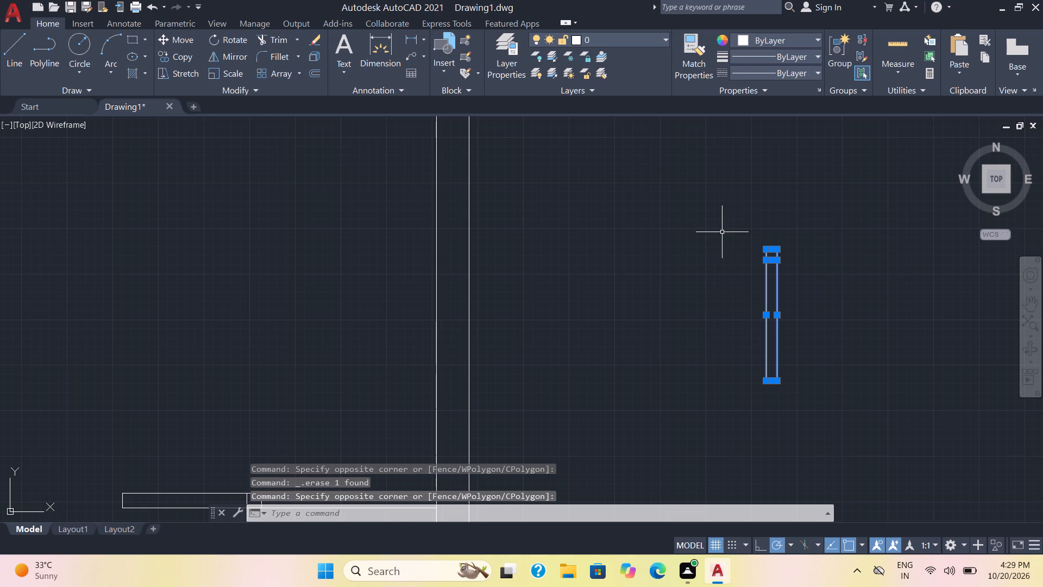
key("j")
key("Return")
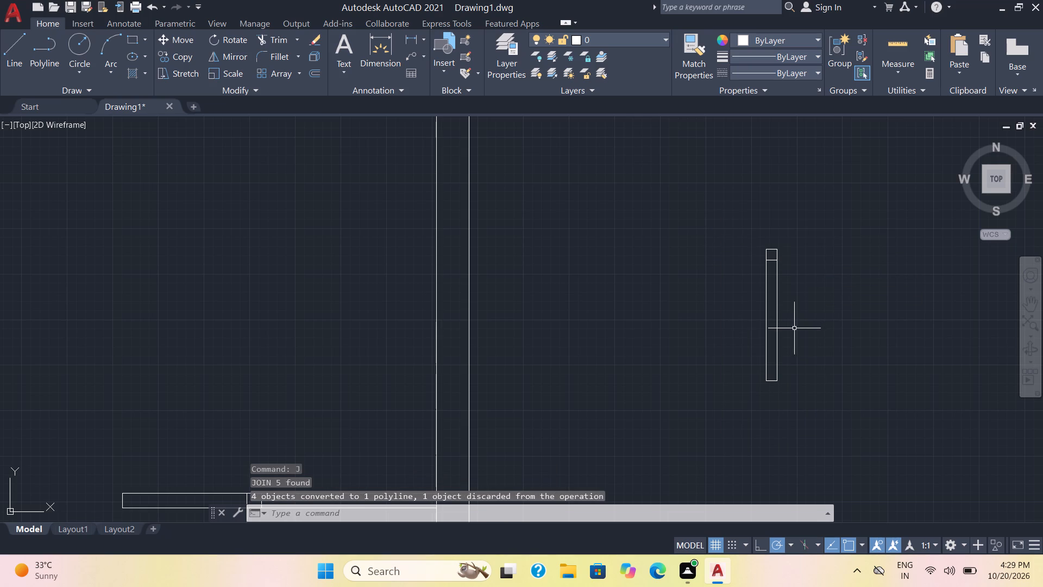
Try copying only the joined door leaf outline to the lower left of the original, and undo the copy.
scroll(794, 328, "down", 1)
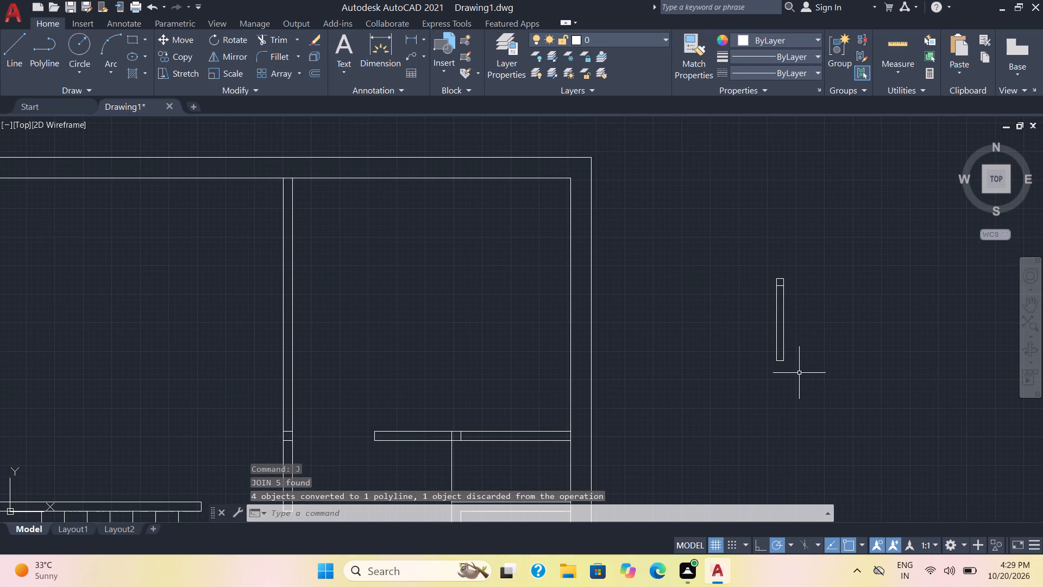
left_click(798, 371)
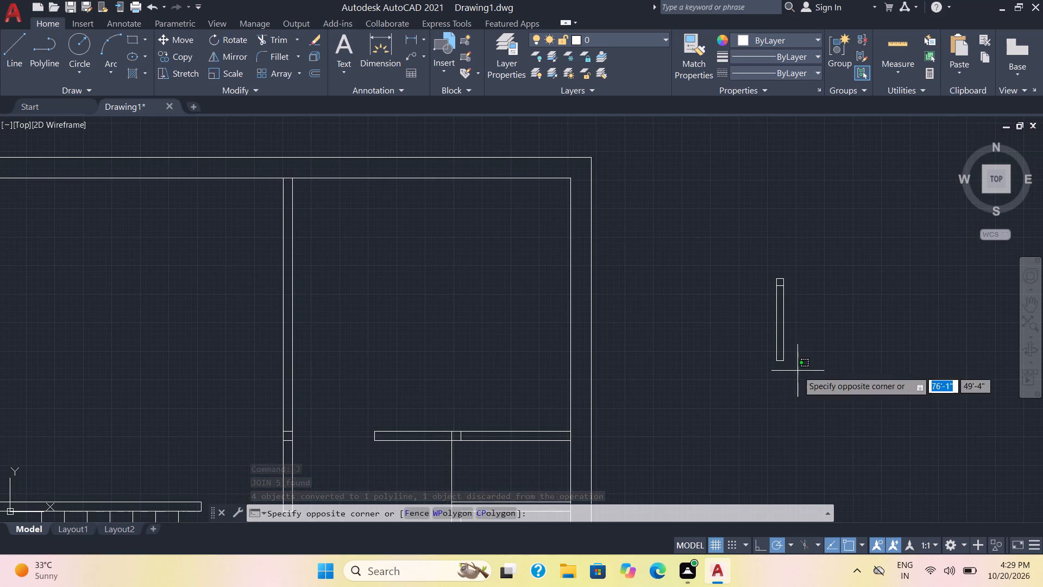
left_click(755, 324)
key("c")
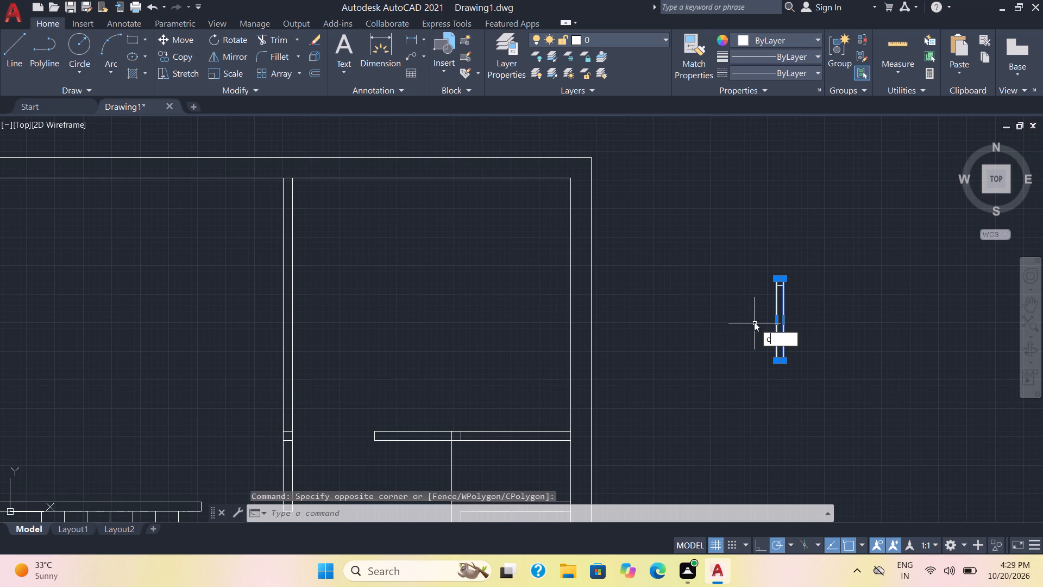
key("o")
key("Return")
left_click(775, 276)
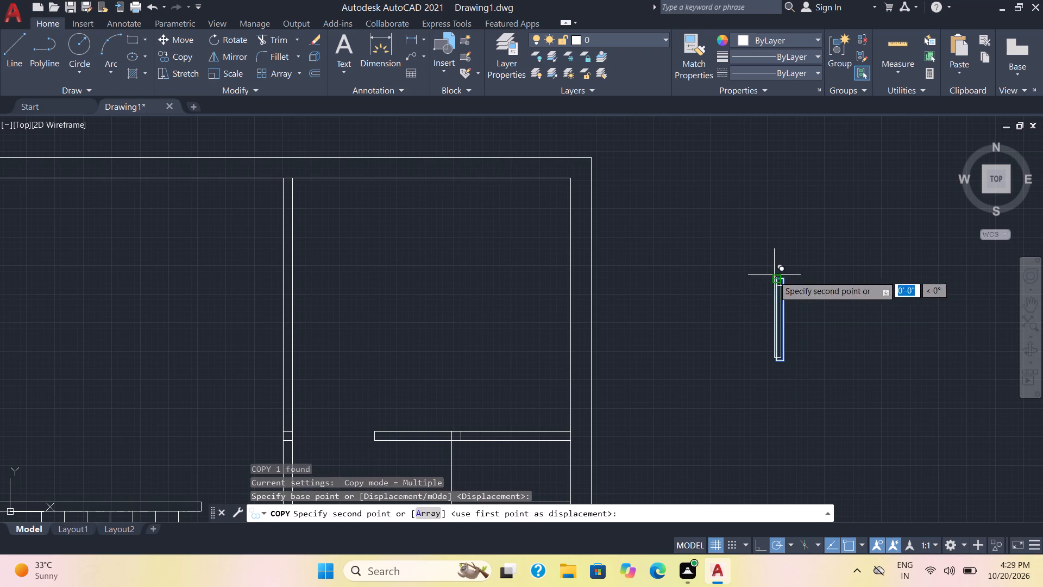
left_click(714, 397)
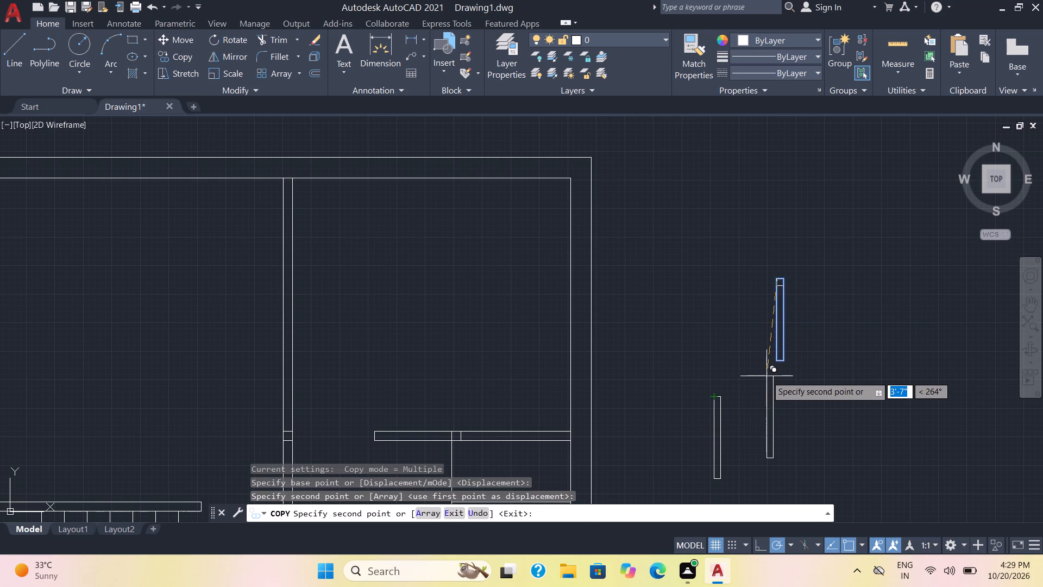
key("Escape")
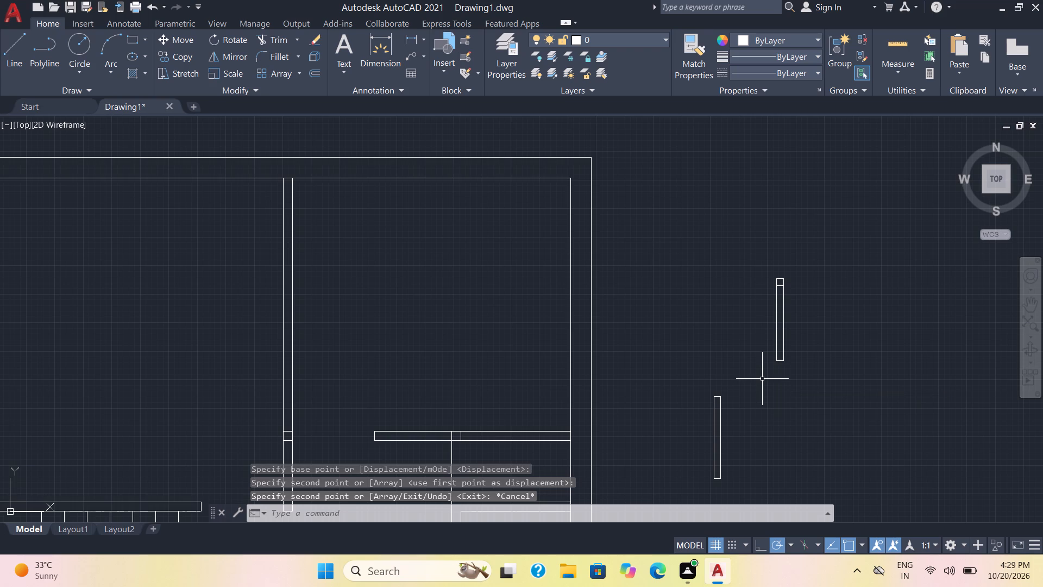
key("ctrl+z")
Copy the door leaf with its inner end line to three free spots: lower left, lower right and directly right of the original.
left_click(810, 372)
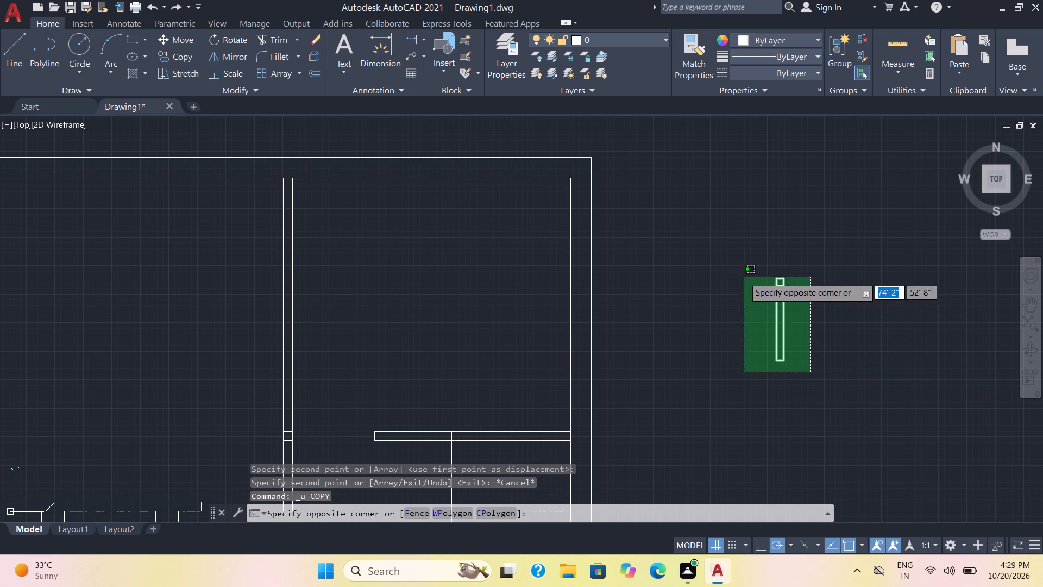
left_click(741, 257)
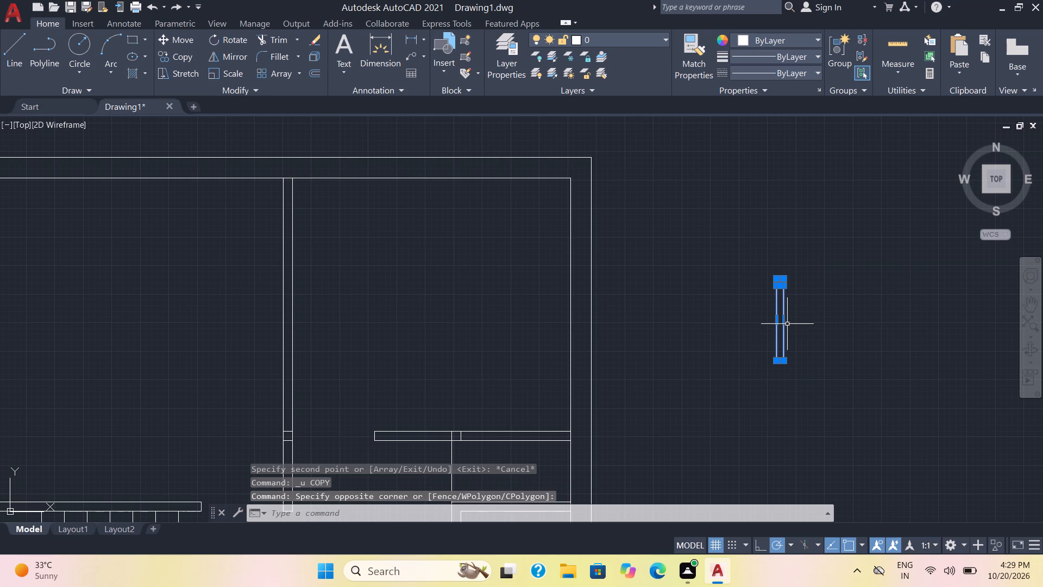
key("c")
key("o")
key("Return")
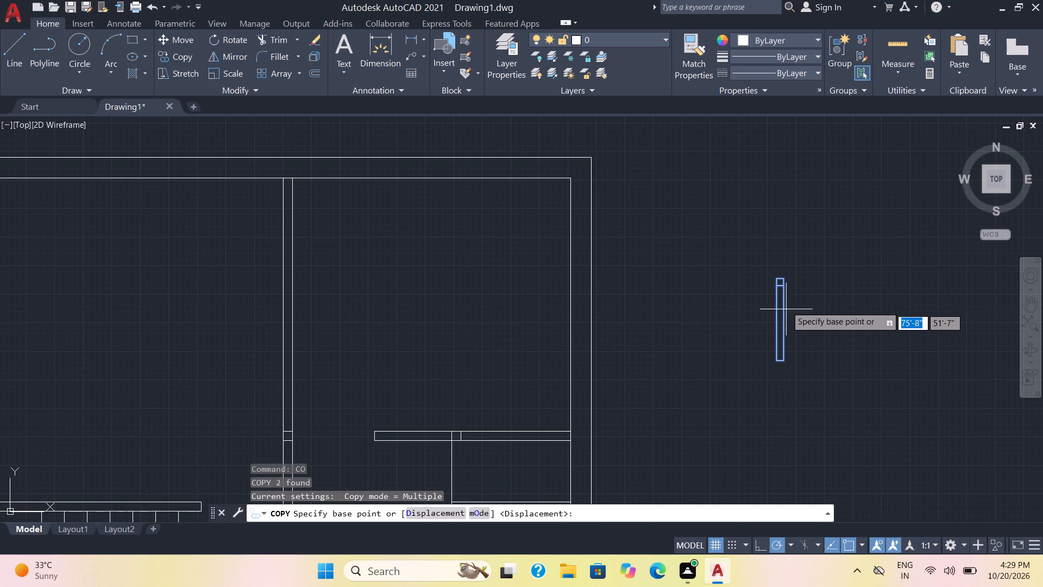
left_click(778, 283)
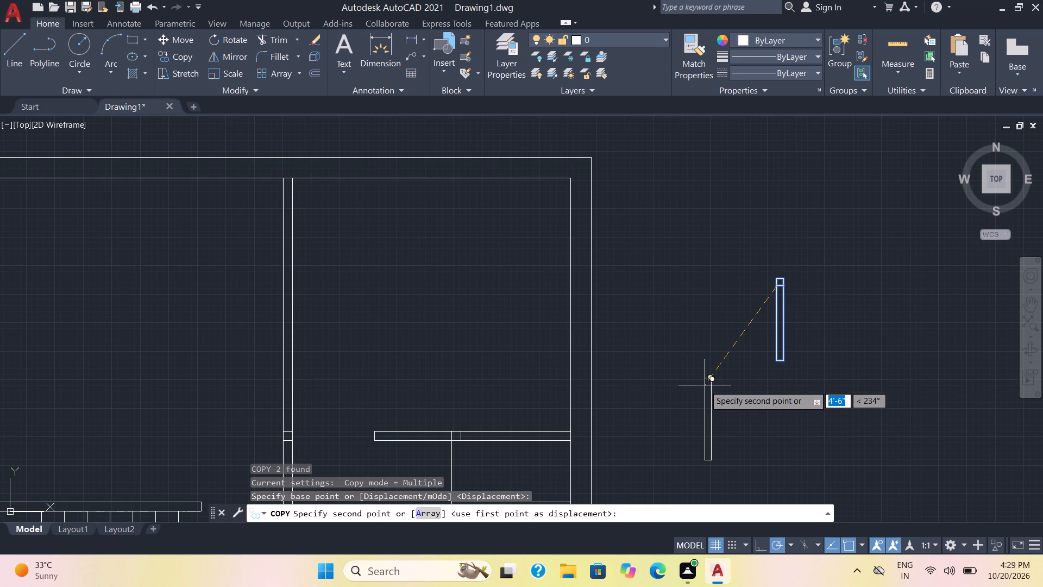
left_click(703, 395)
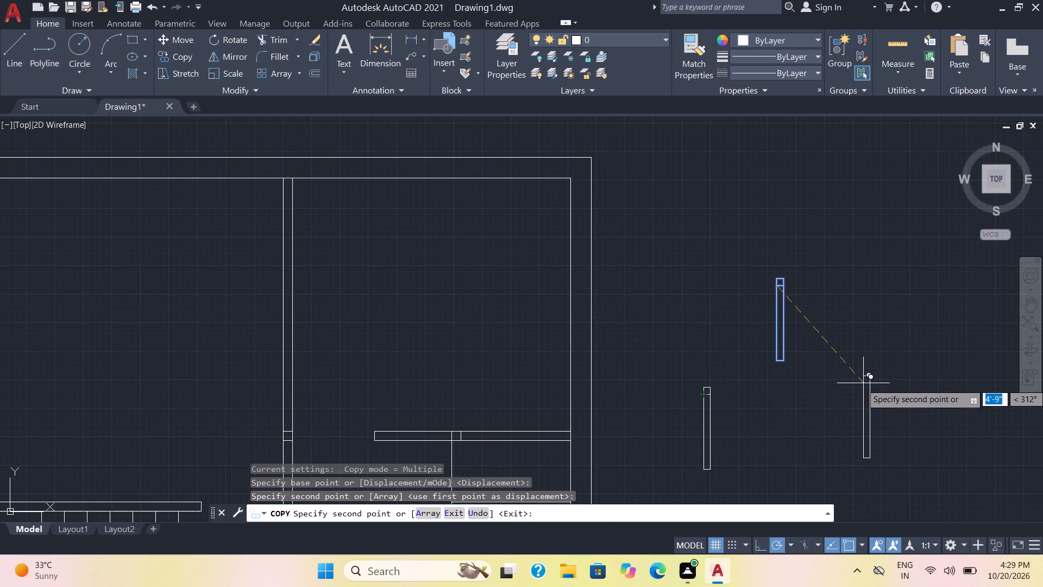
left_click(863, 389)
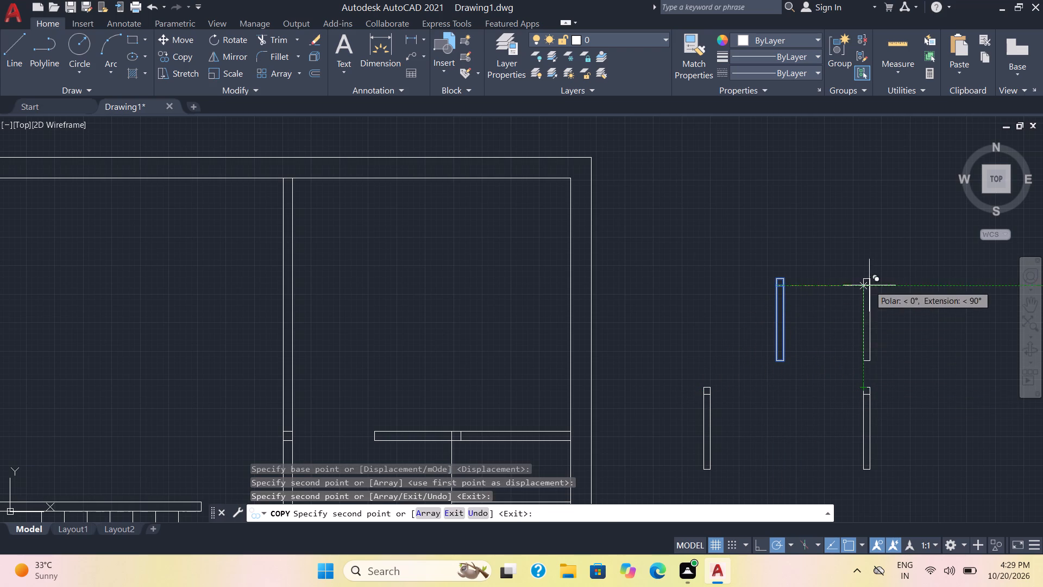
left_click(879, 290)
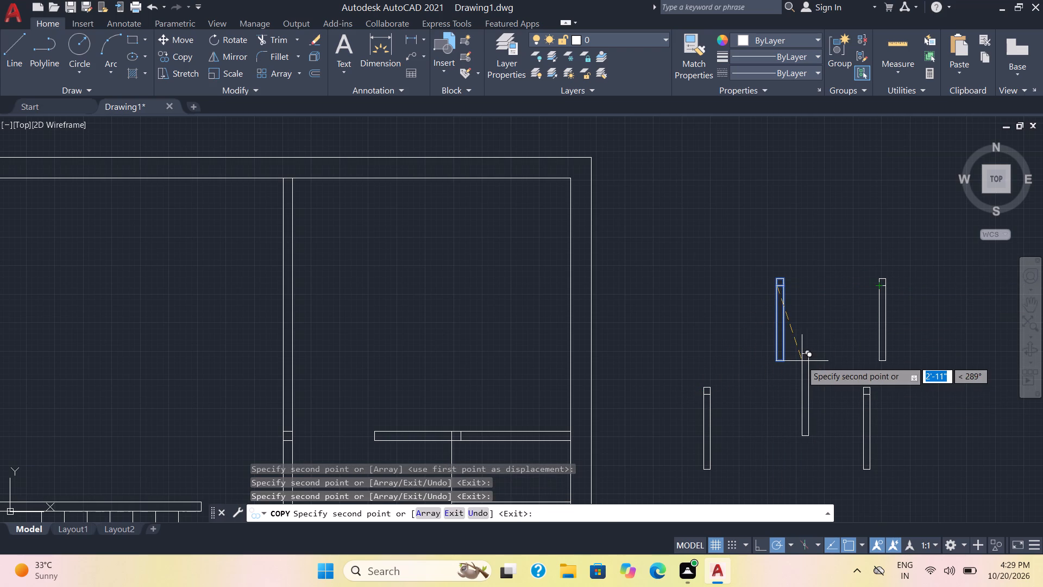
key("Escape")
Rotate the door leaf copy directly right of the original by 270° about its inner end line so it extends leftward.
left_click(906, 369)
left_click(874, 335)
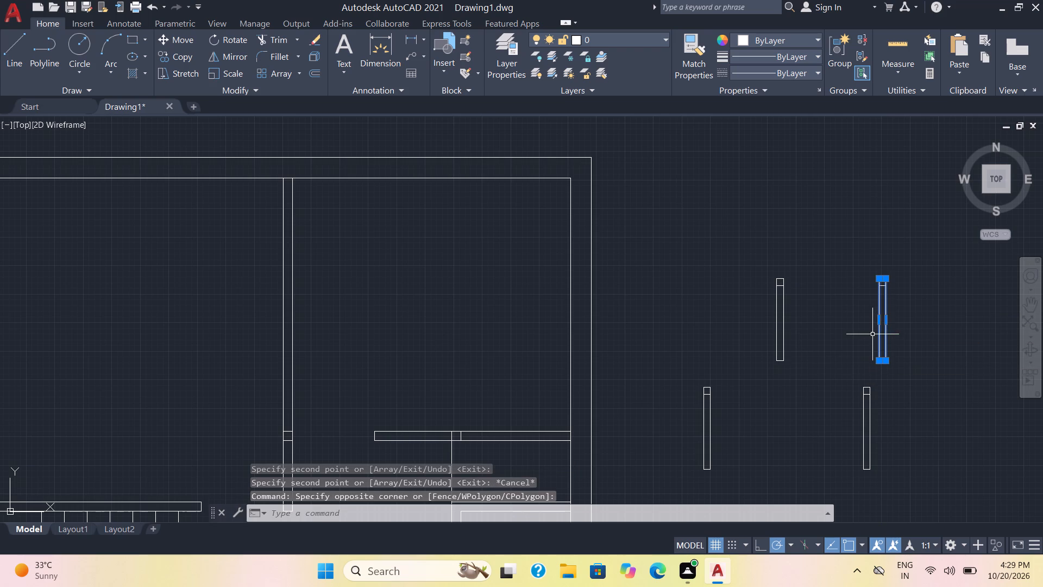
left_click_drag(914, 365, 882, 246)
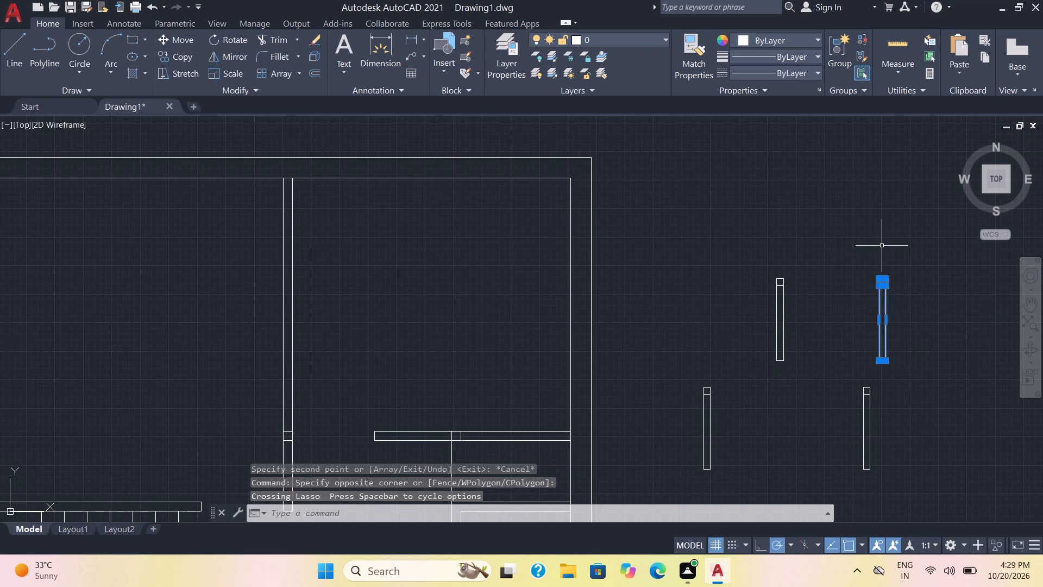
type("ro")
key("Return")
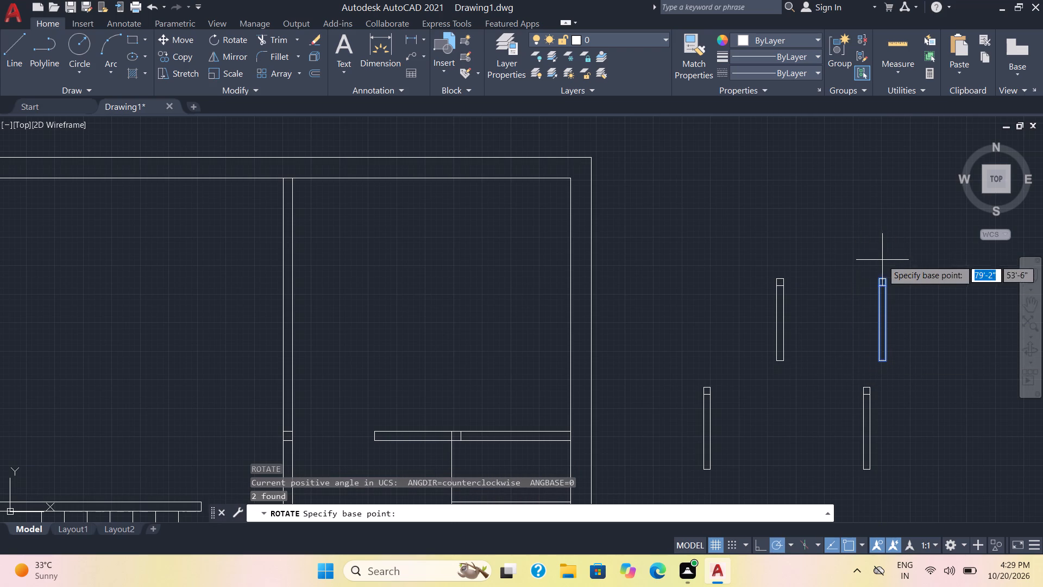
left_click(881, 283)
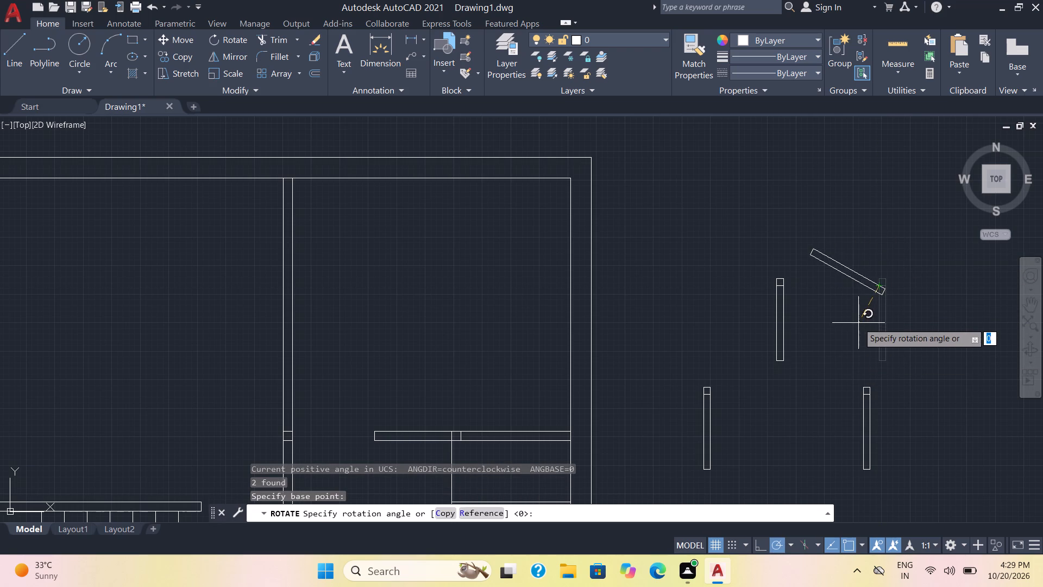
left_click(879, 342)
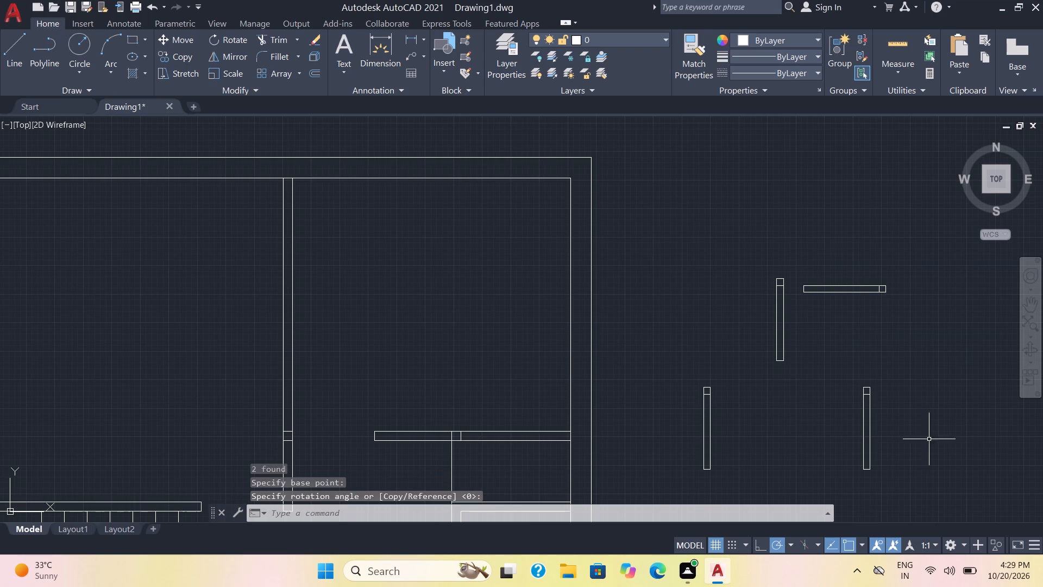
Rotate the lower-right door leaf copy by 90° about its inner end line so it extends rightward.
left_click(915, 499)
left_click(826, 371)
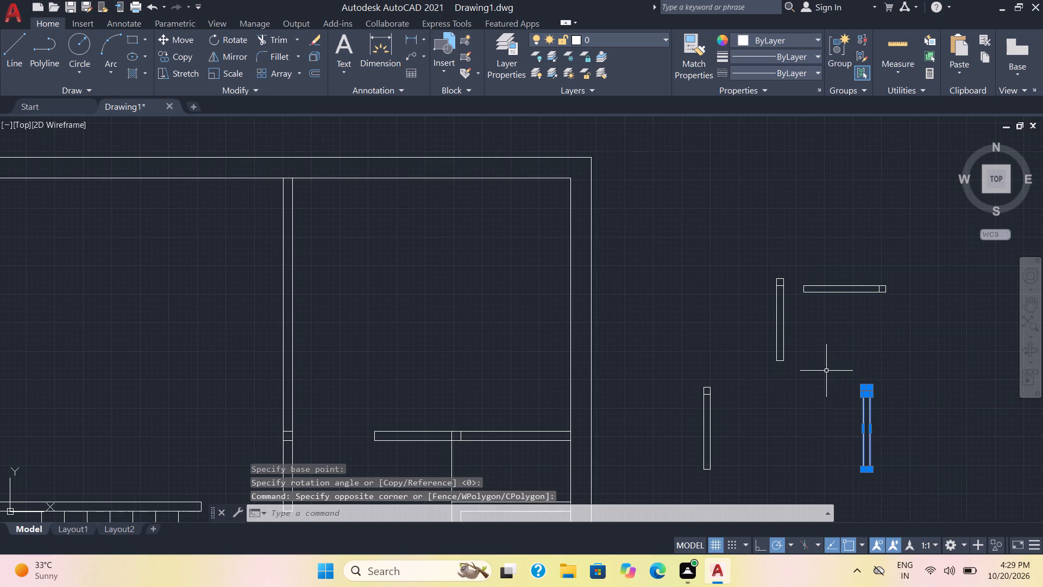
key("r")
key("o")
key("Return")
left_click(869, 396)
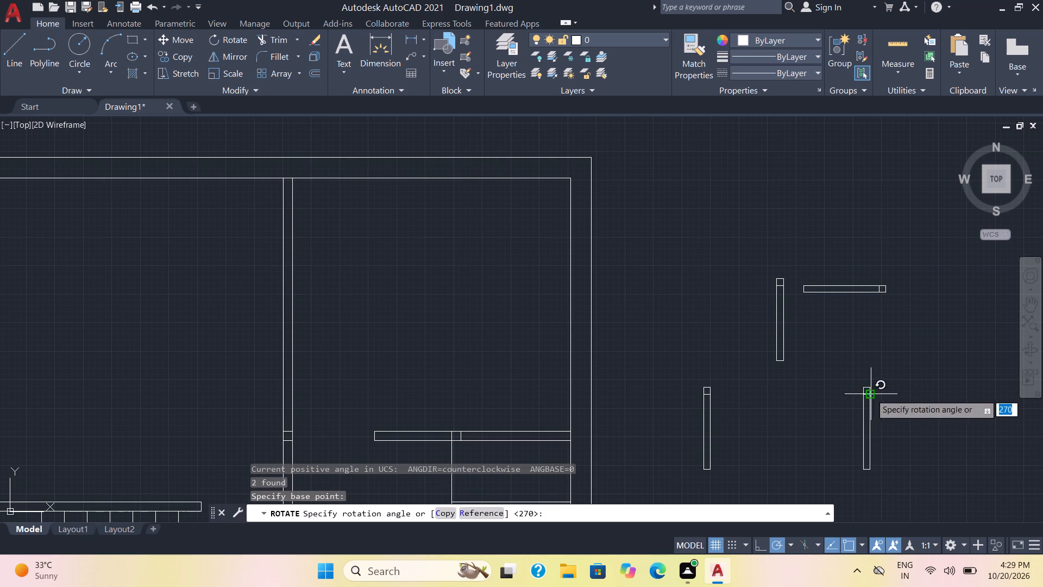
left_click(875, 374)
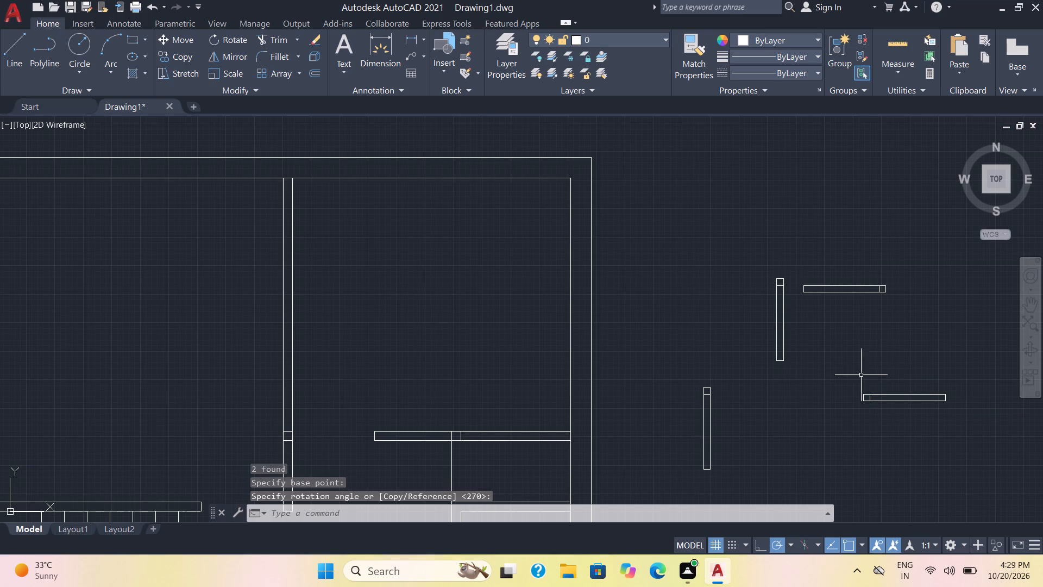
Rotate the lower-left door leaf copy by 180° about its top corner so its end line sits at the bottom.
left_click(722, 478)
left_click(676, 390)
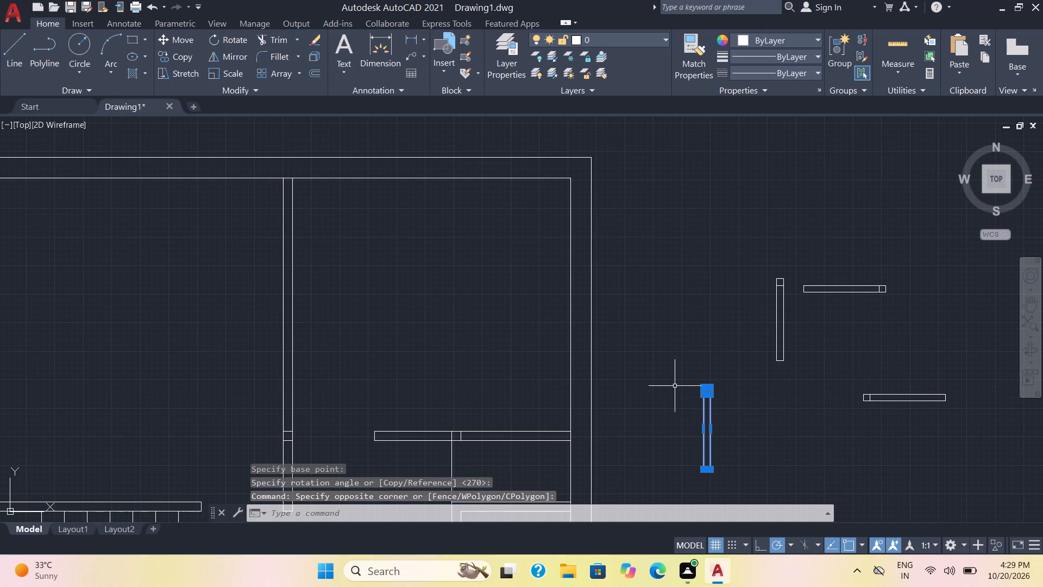
key("r")
key("o")
key("Return")
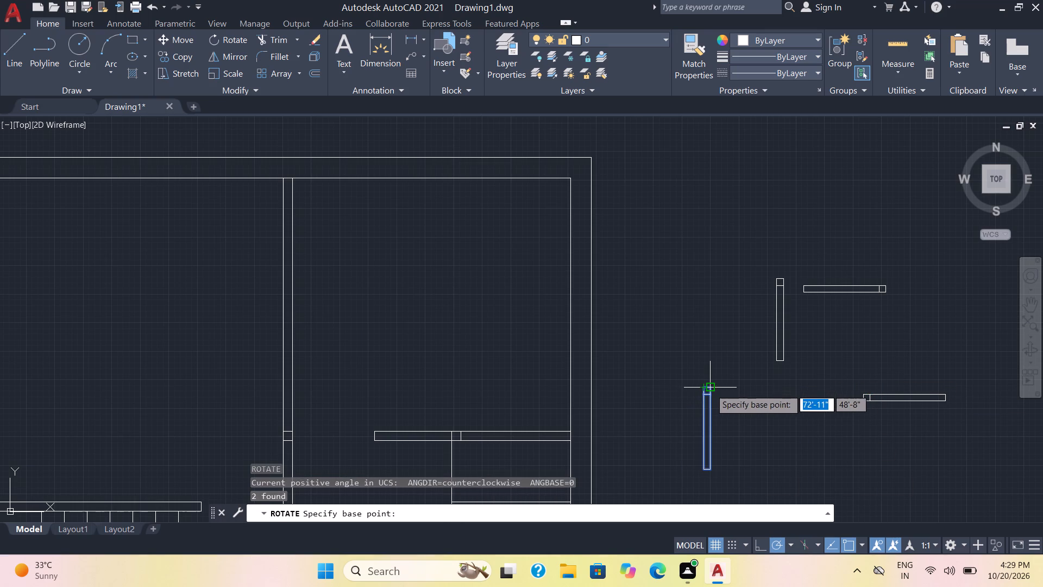
left_click(711, 389)
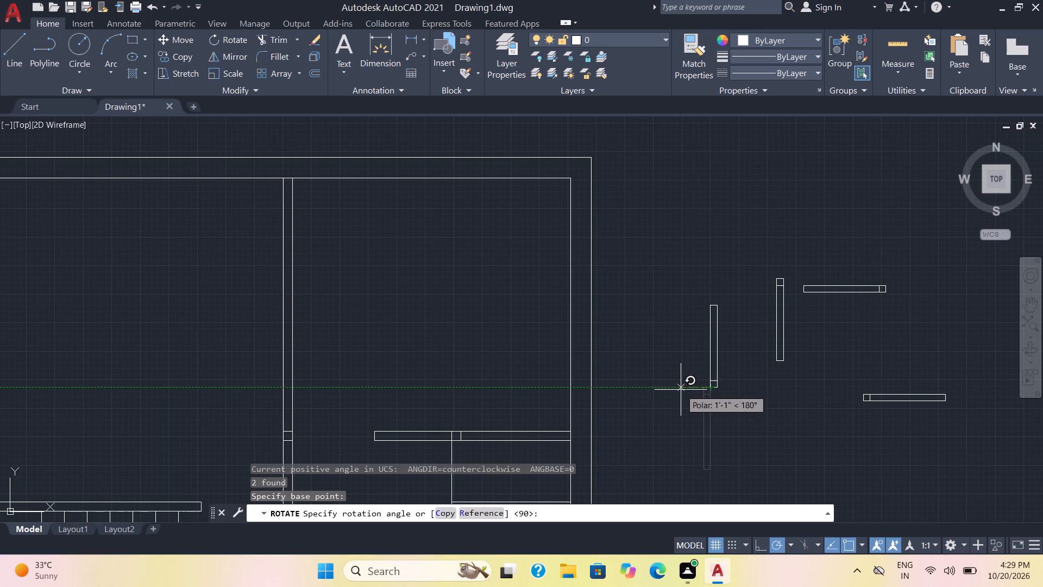
left_click(681, 390)
Copy the 180°-rotated upright leaf onto the right face of the upper central wall, opposite the end of the right-hand partition.
scroll(728, 446, "down", 2)
scroll(728, 446, "up", 1)
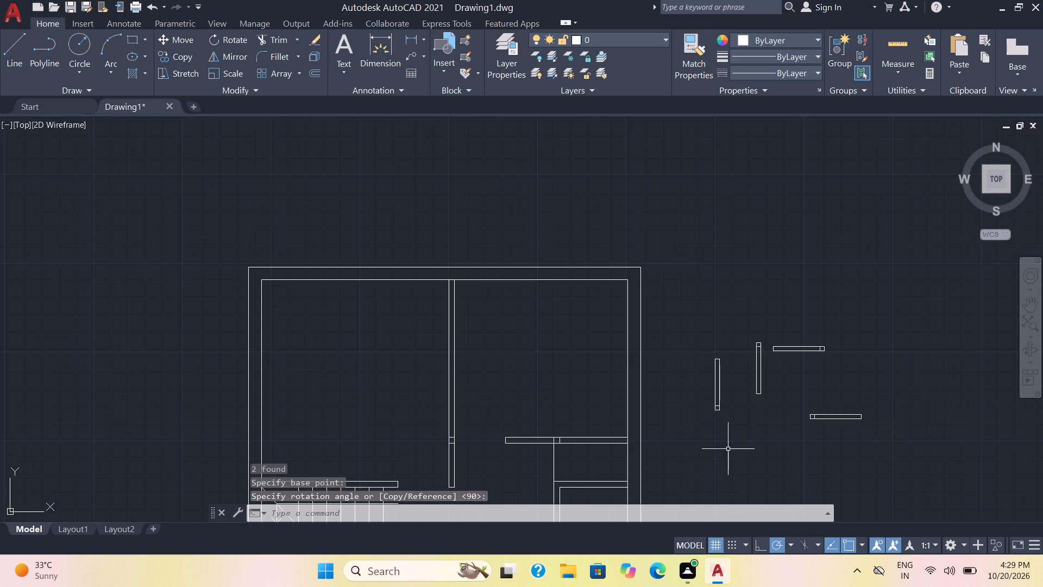
middle_click_drag(728, 452, 739, 375)
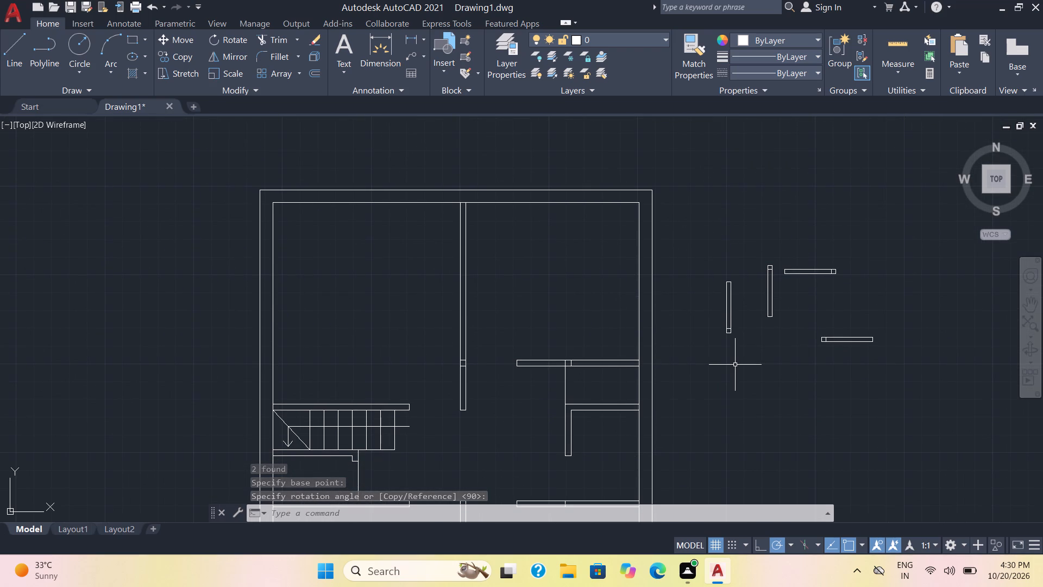
left_click(741, 344)
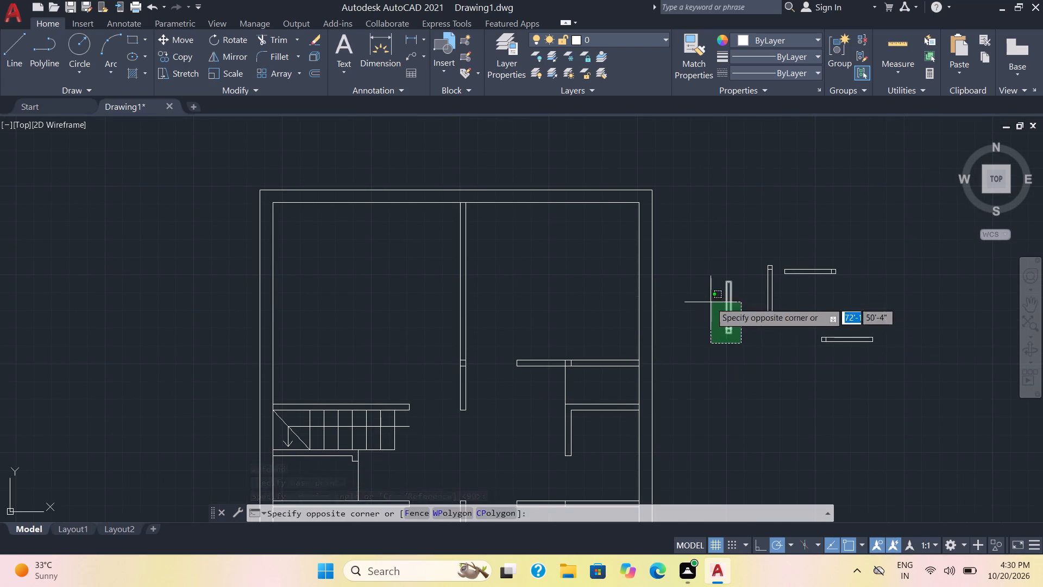
left_click(705, 282)
key("c")
key("o")
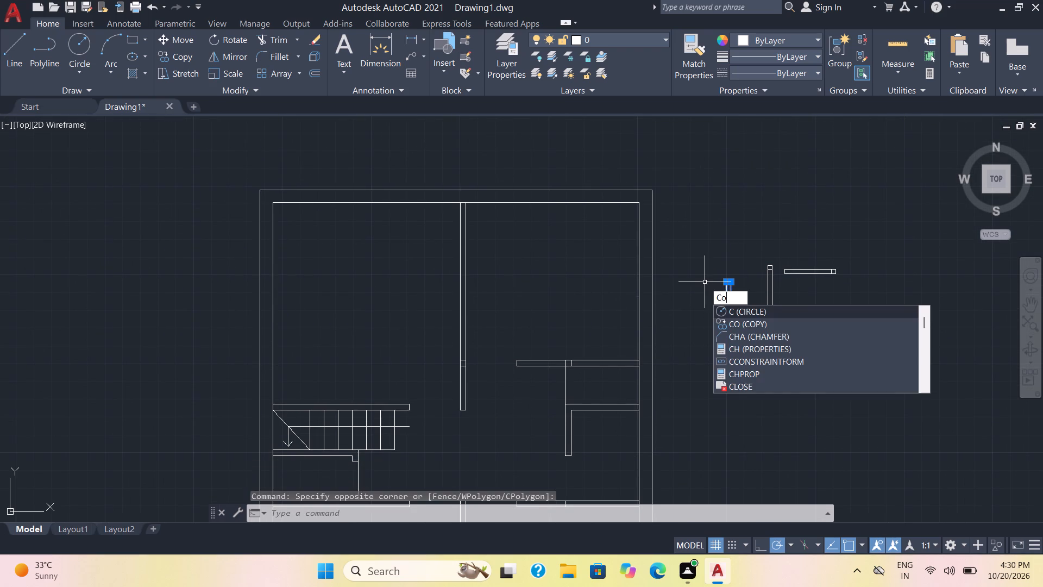
key("Return")
scroll(721, 331, "up", 1)
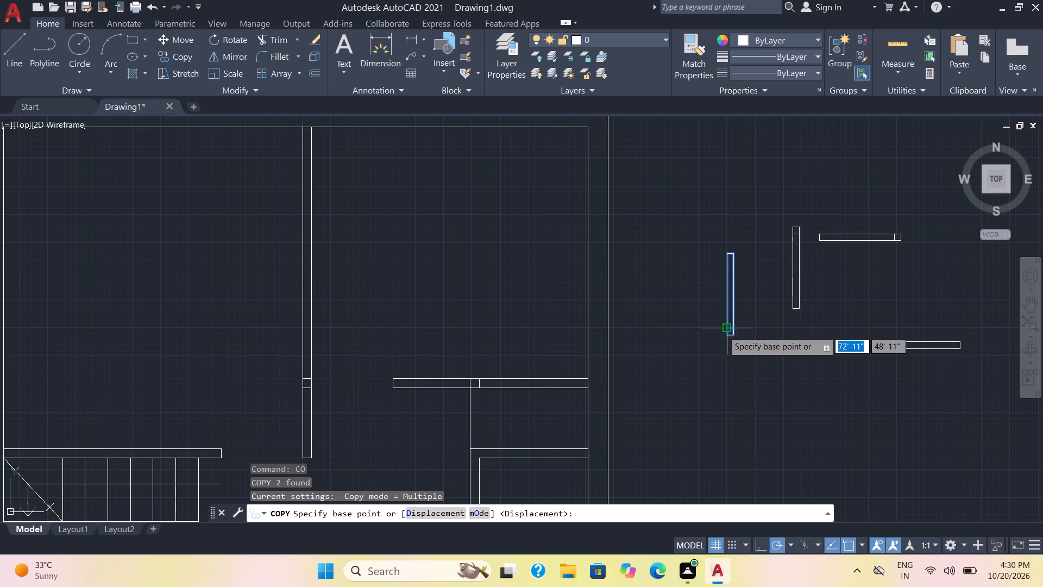
left_click(728, 337)
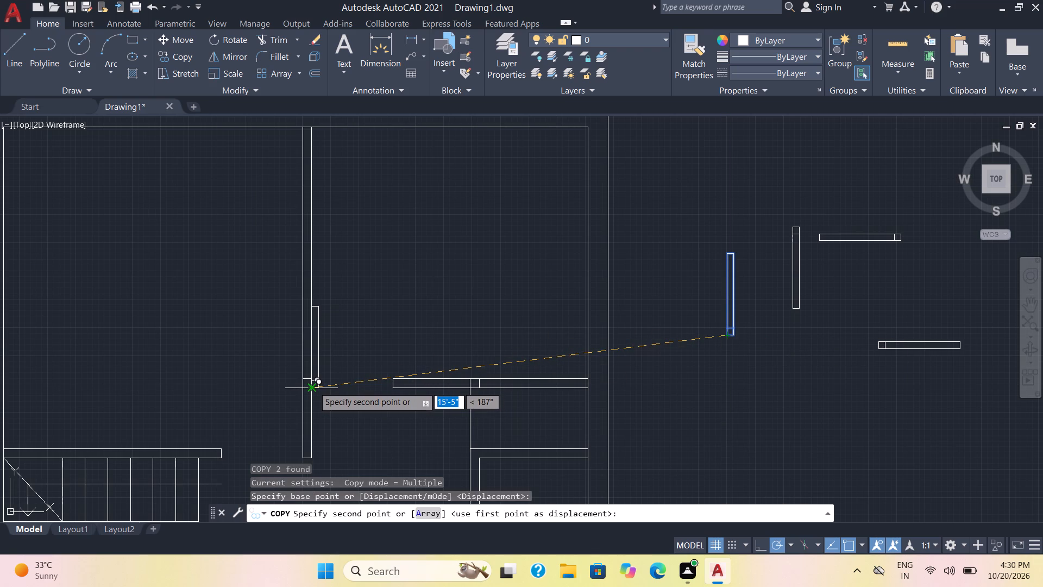
left_click(313, 386)
Place another copy of the upright leaf against the left face of the upper central wall, flush with its lower end.
scroll(325, 394, "down", 1)
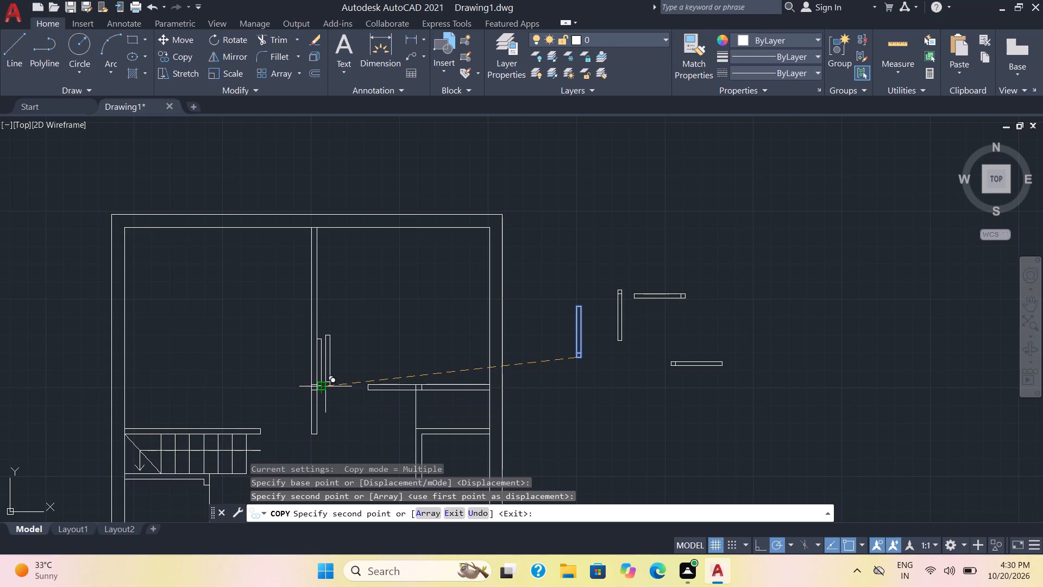
scroll(325, 386, "down", 1)
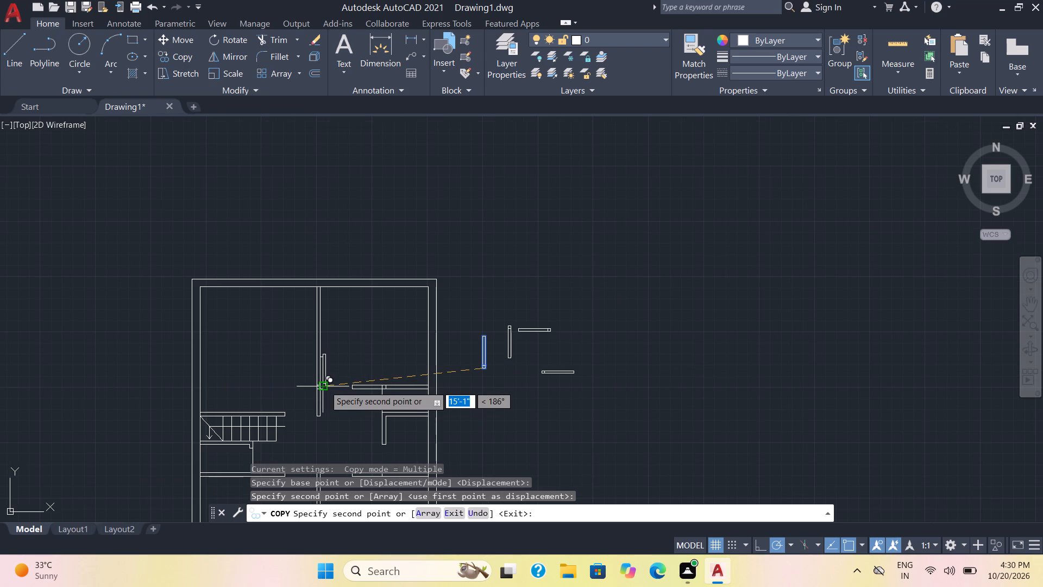
middle_click_drag(324, 391, 448, 330)
scroll(448, 329, "up", 2)
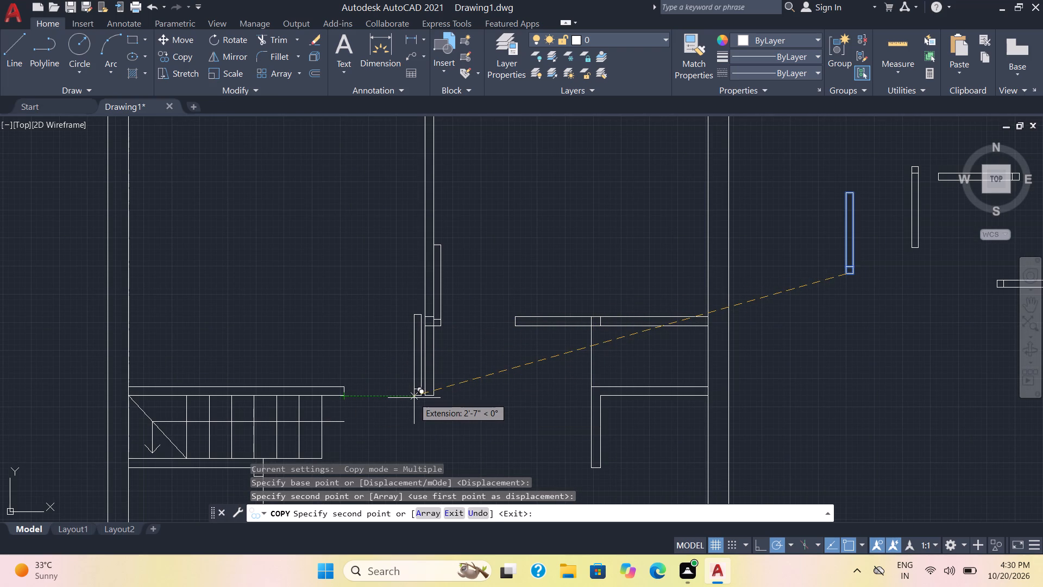
scroll(414, 397, "up", 2)
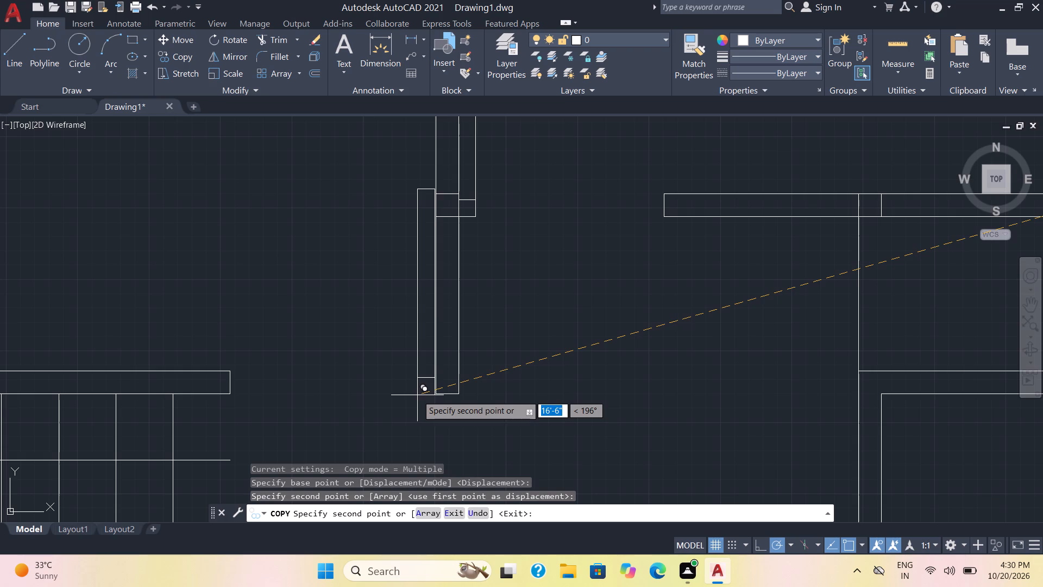
scroll(417, 395, "up", 1)
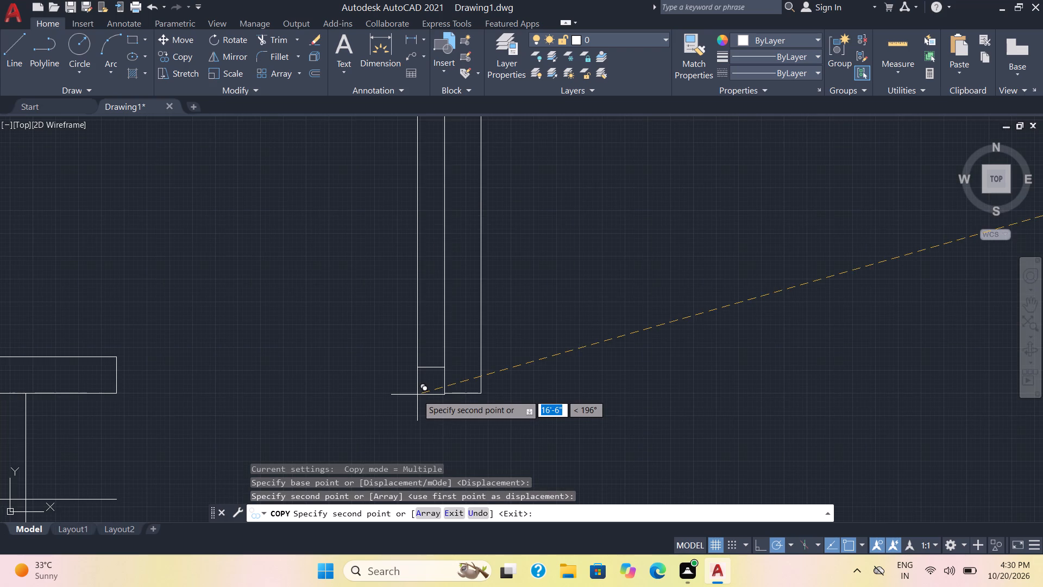
left_click(417, 394)
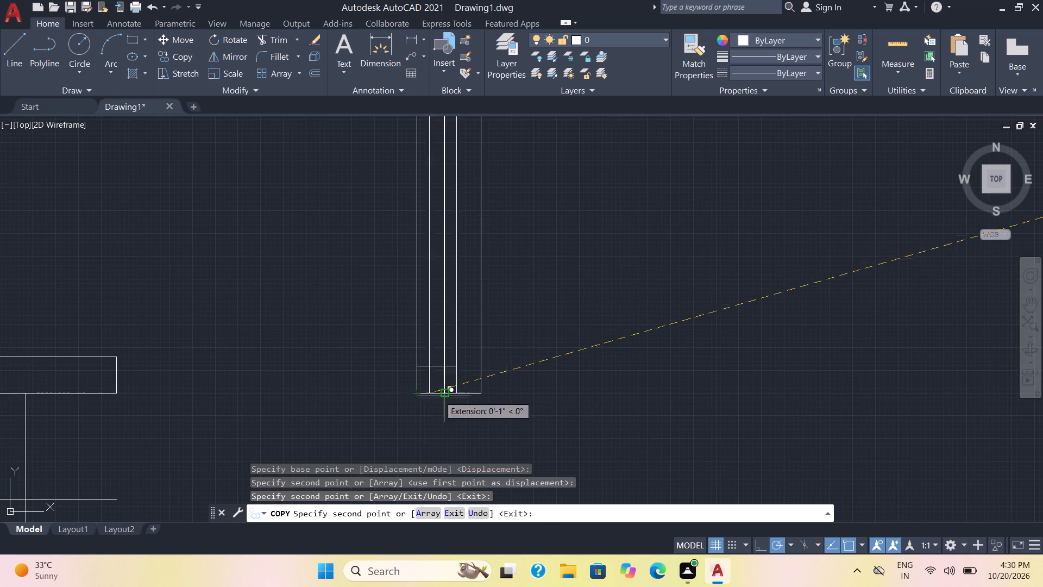
Place copies of the upright leaf at both jambs of the main entrance opening, flush with the bottom outer wall line.
scroll(514, 401, "down", 3)
middle_click_drag(536, 426, 542, 418)
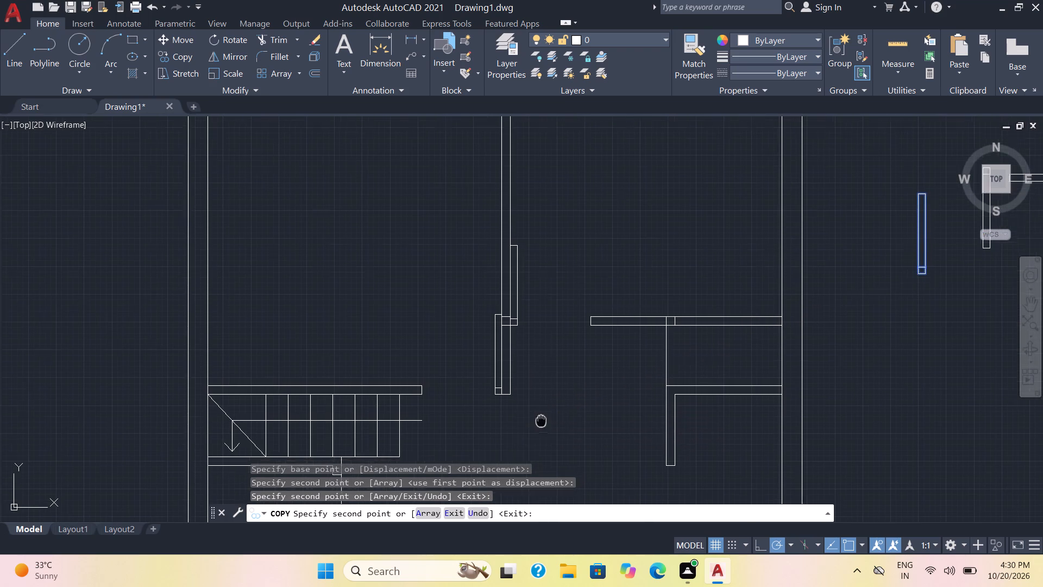
middle_click_drag(542, 418, 555, 351)
scroll(555, 333, "down", 1)
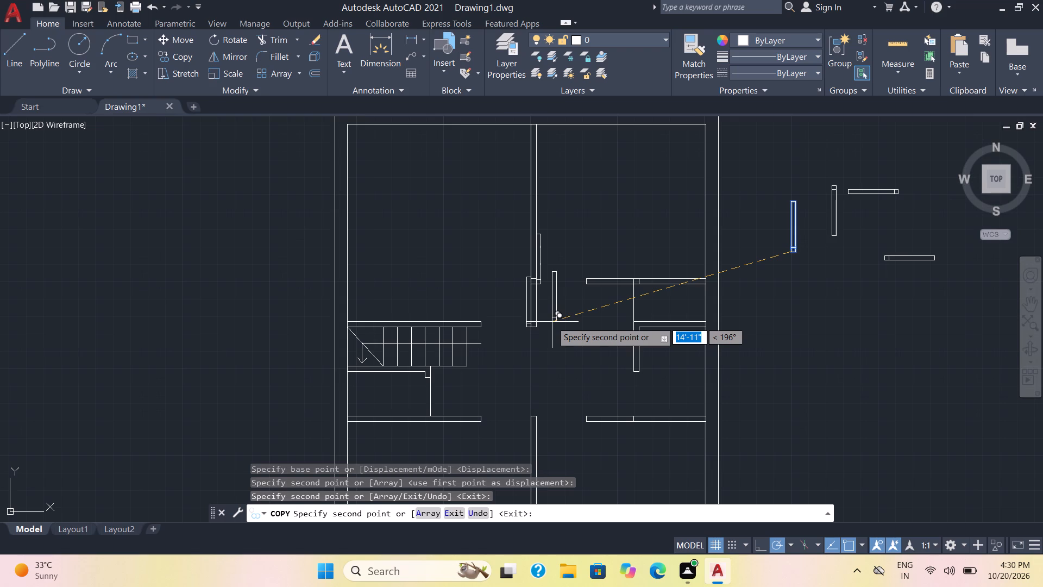
middle_click_drag(510, 374, 571, 148)
scroll(566, 363, "up", 3)
middle_click_drag(561, 384, 595, 276)
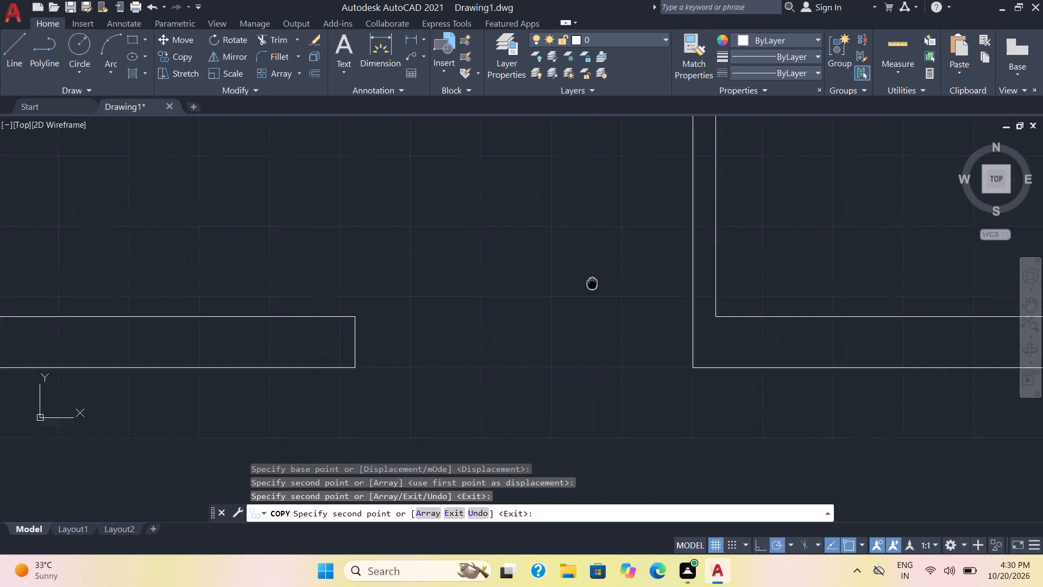
middle_click_drag(595, 276, 618, 190)
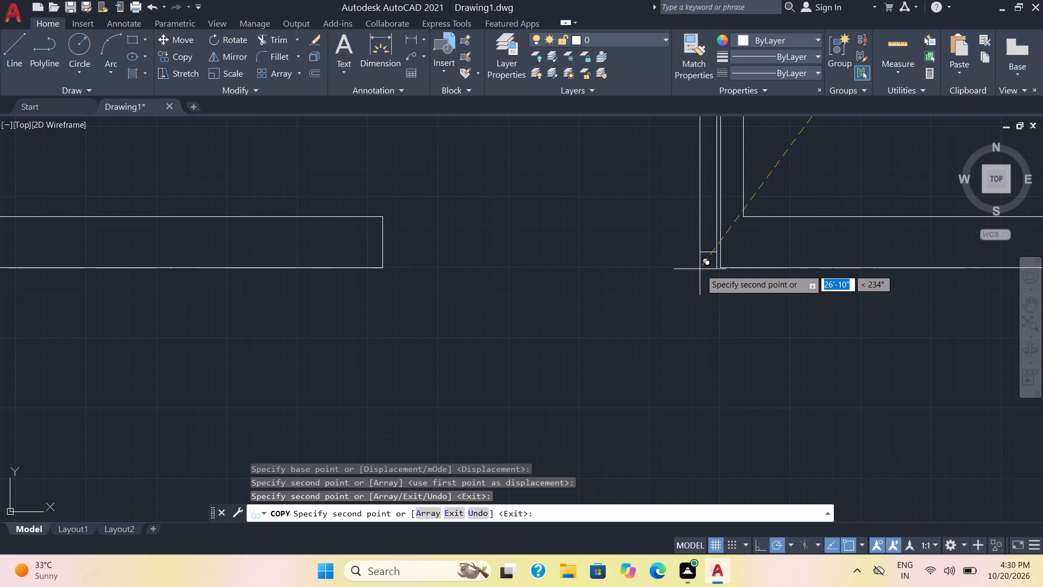
scroll(702, 270, "up", 1)
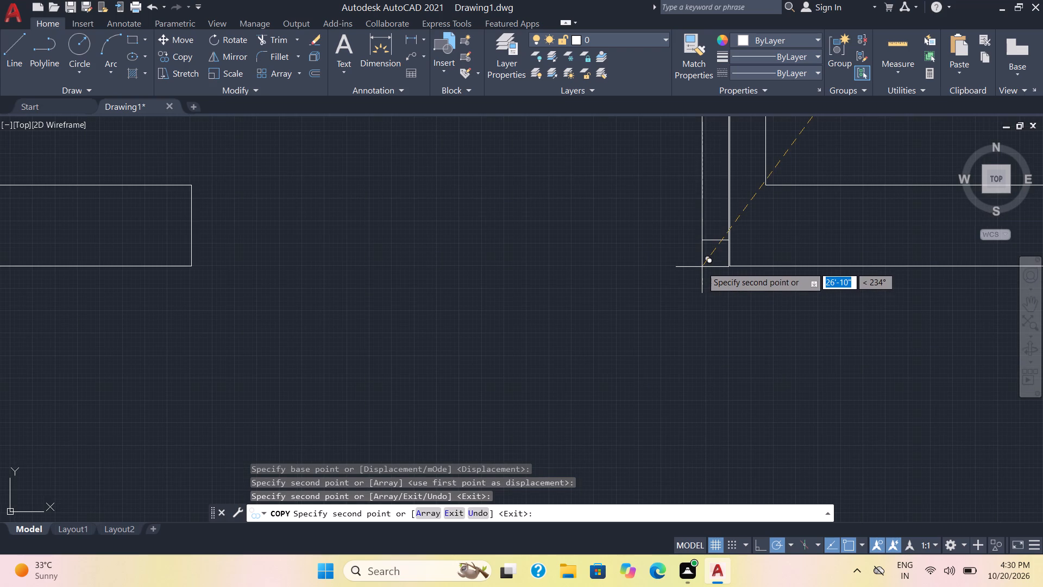
left_click(703, 266)
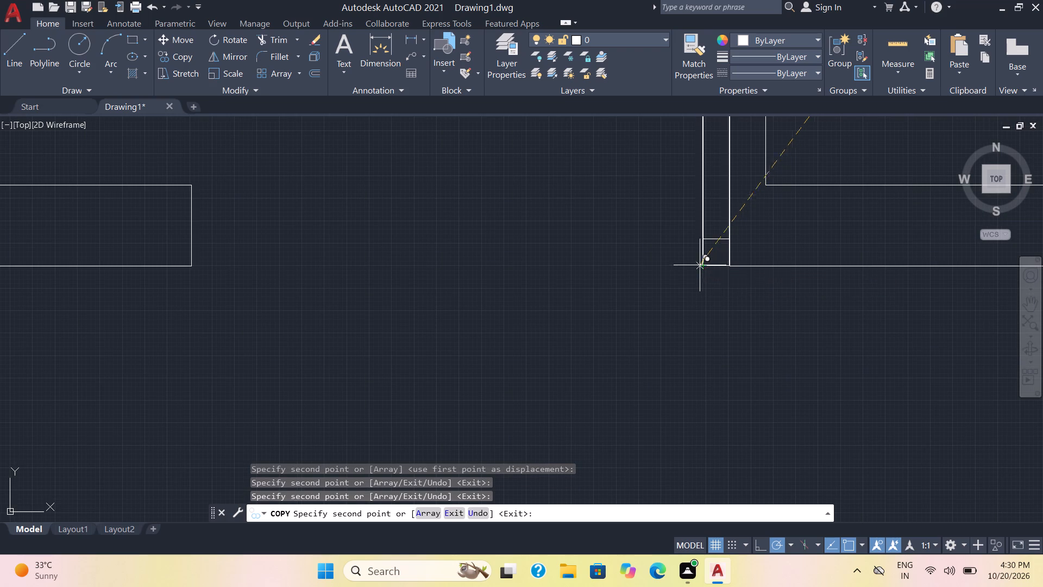
left_click(193, 265)
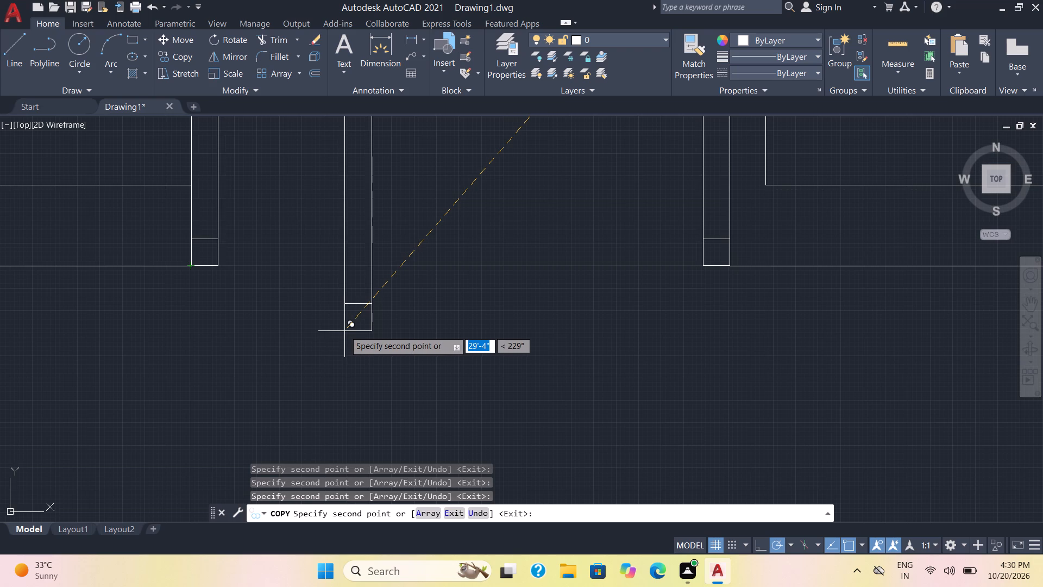
key("Escape")
Start a selection window around the spare upright door leaf nearest the plan.
scroll(397, 323, "down", 3)
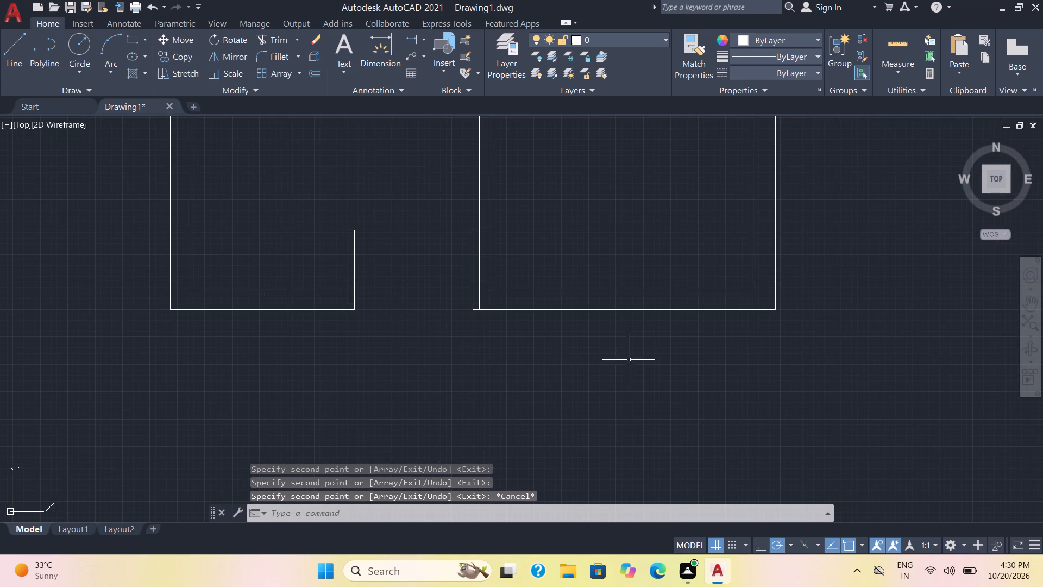
scroll(654, 218, "down", 2)
middle_click_drag(781, 278, 695, 468)
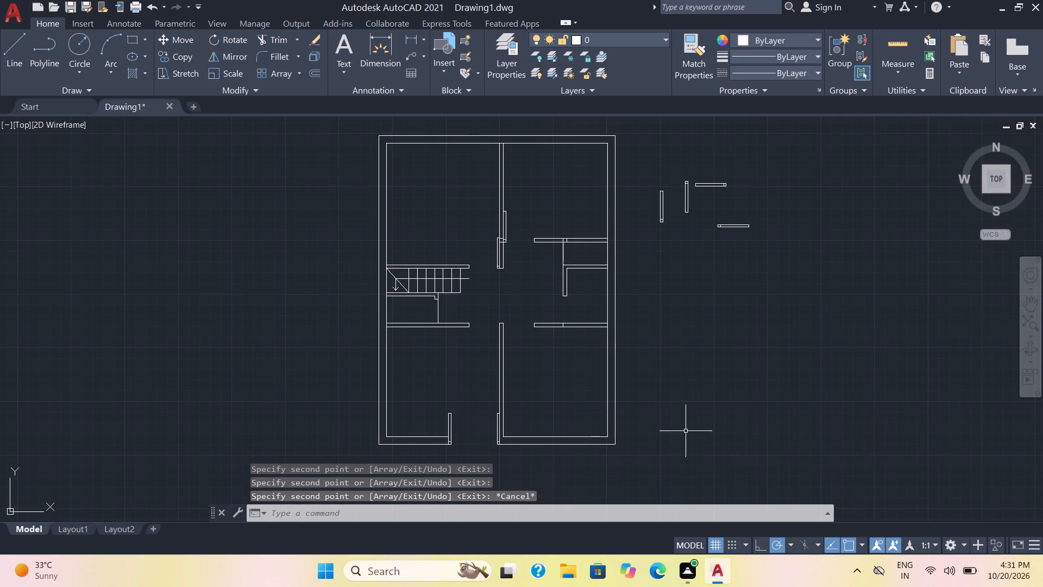
left_click(675, 236)
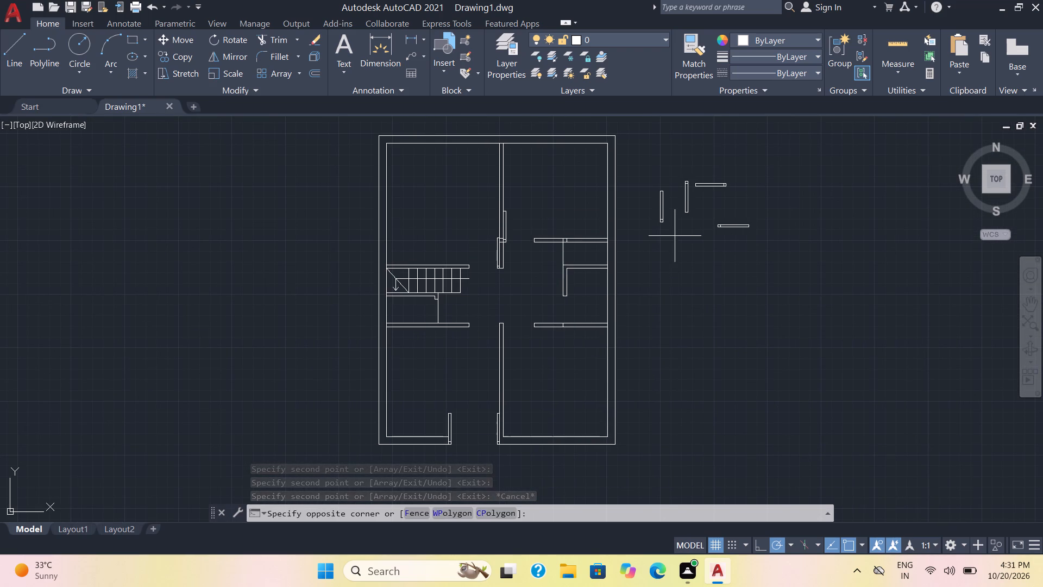
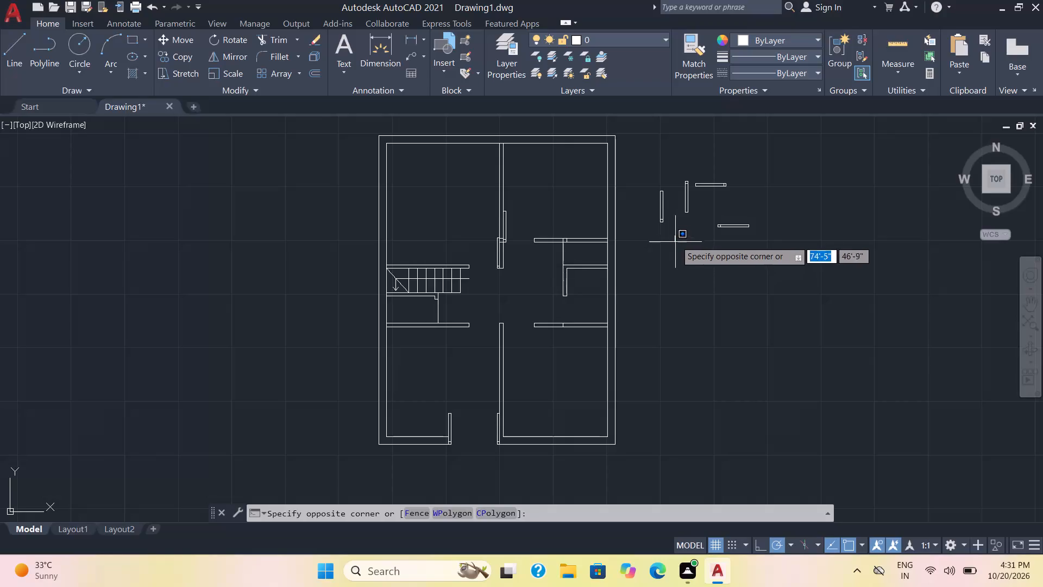
Copy the spare upright leaf whose end block is at the top onto both faces of the lower central wall, flush with its upper end.
left_click(691, 173)
key("c")
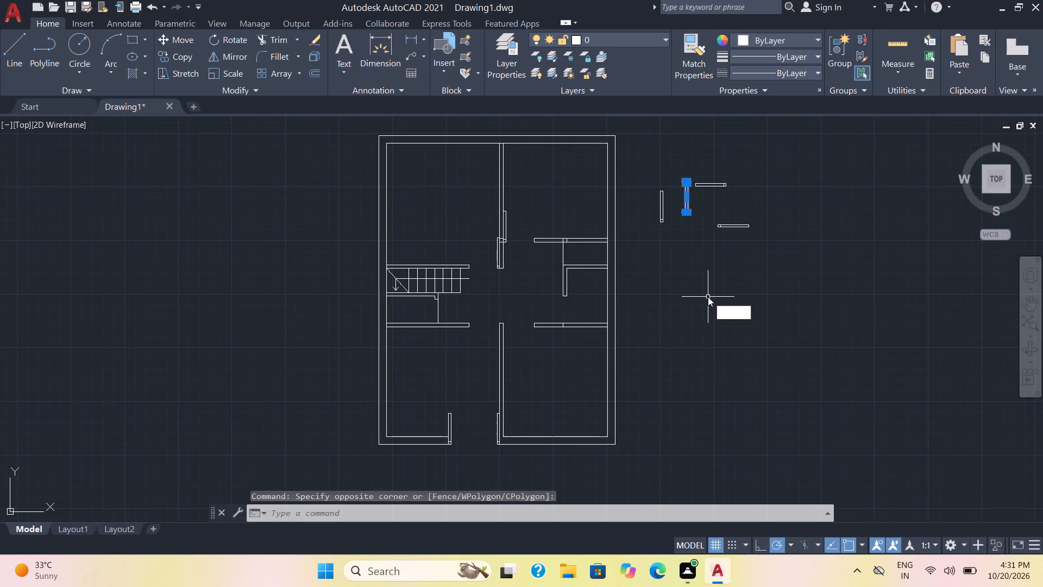
key("o")
key("Return")
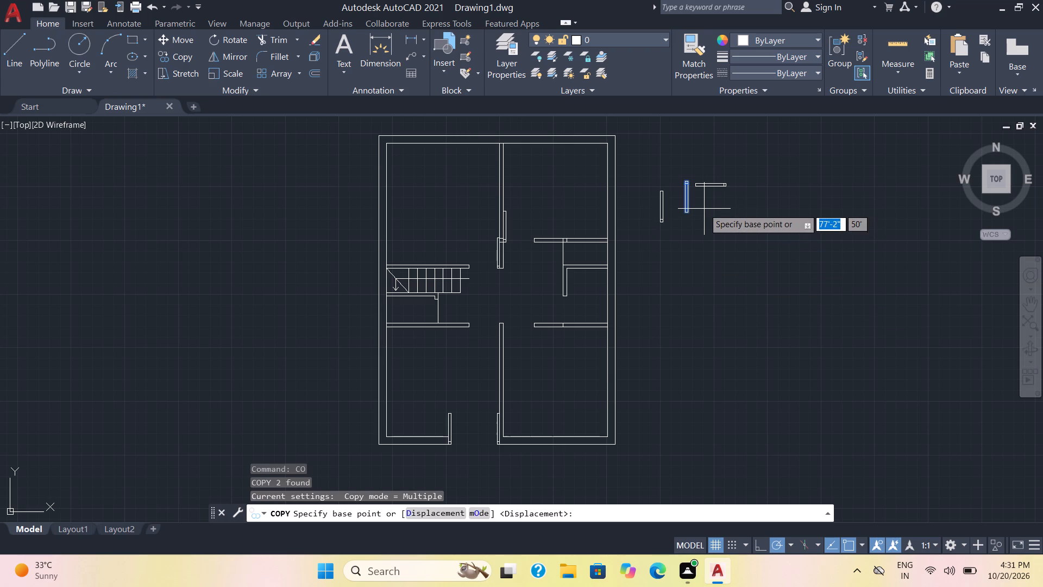
scroll(702, 207, "up", 3)
middle_click_drag(685, 191, 689, 318)
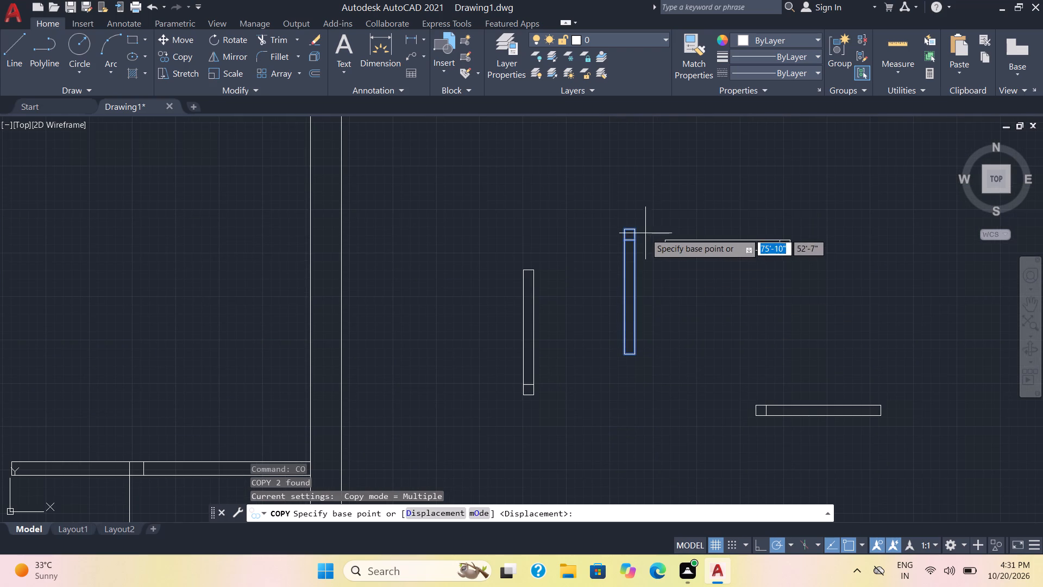
left_click(636, 230)
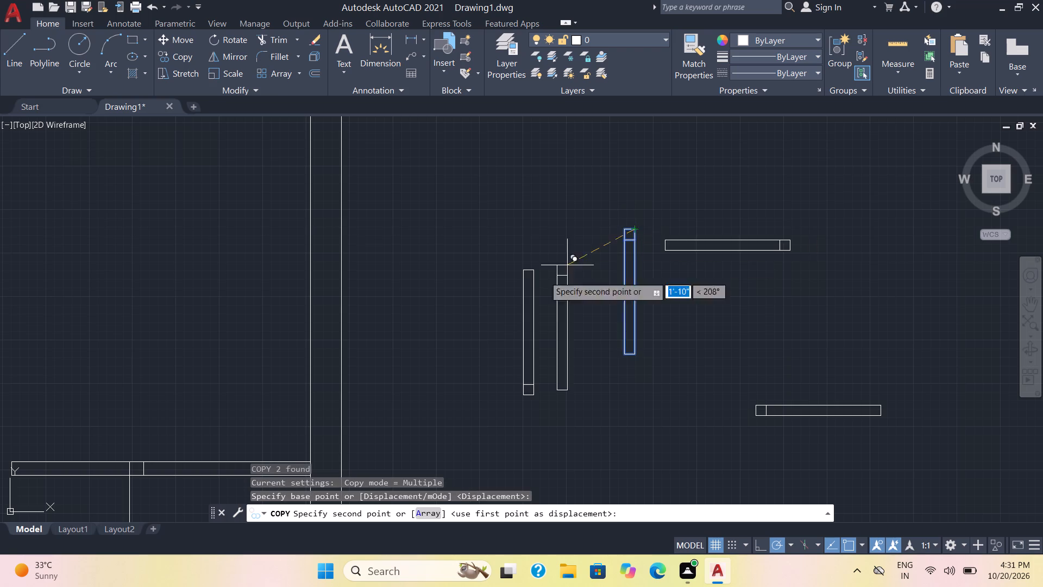
scroll(420, 319, "down", 3)
middle_click_drag(420, 357, 554, 278)
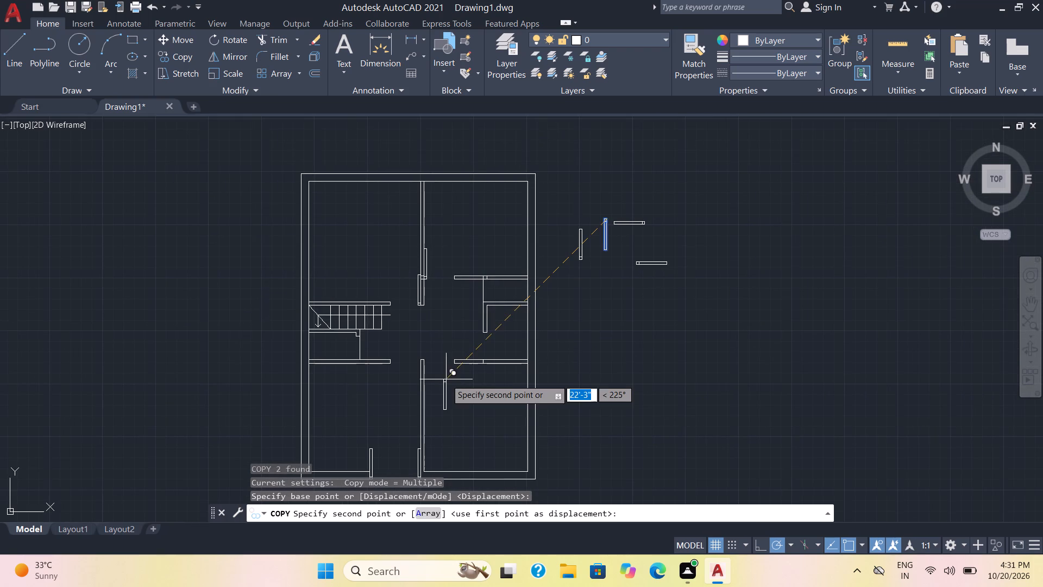
scroll(446, 380, "up", 4)
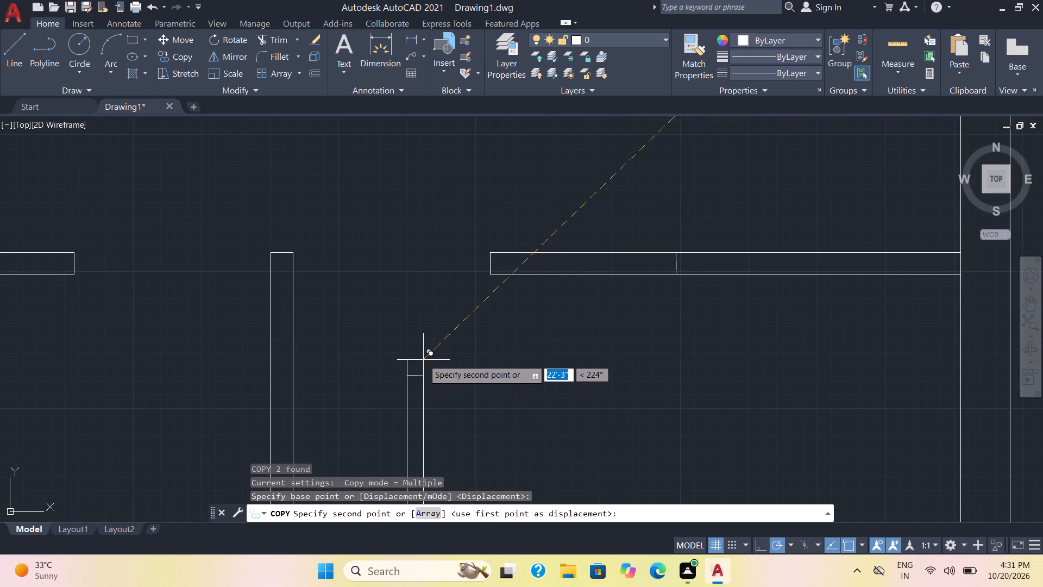
middle_click_drag(422, 359, 534, 334)
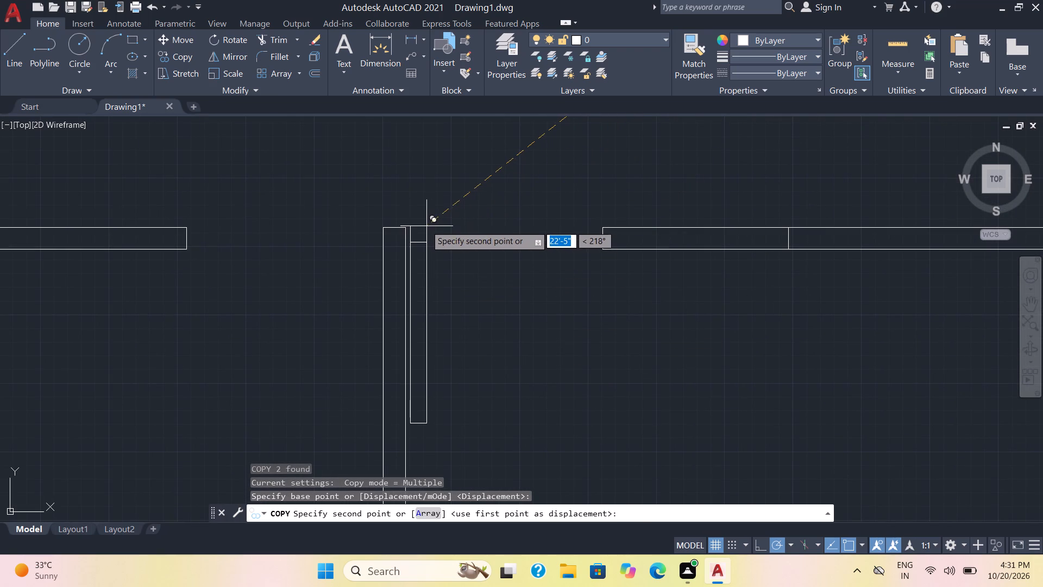
scroll(420, 228, "up", 1)
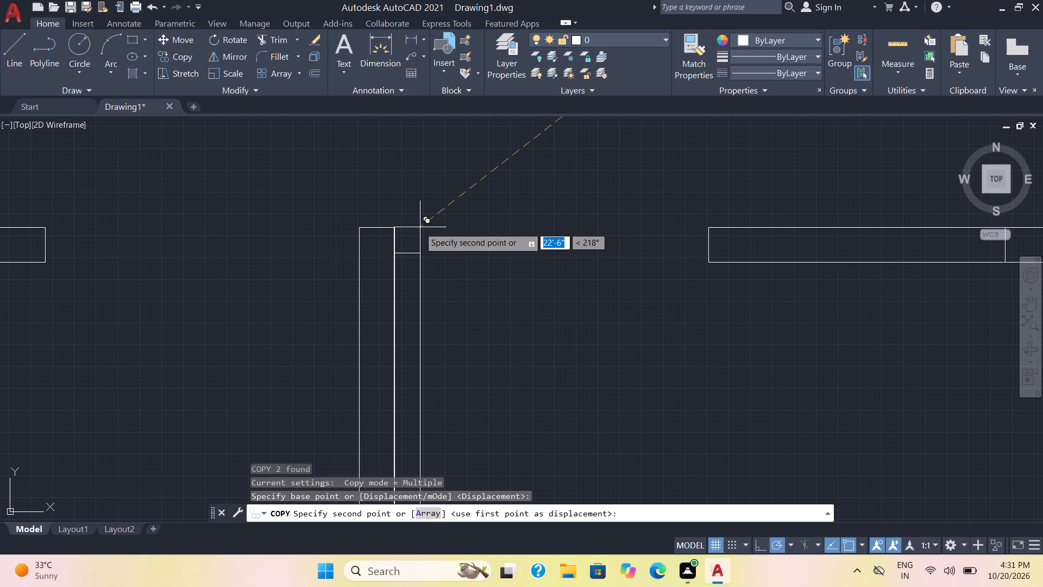
scroll(419, 228, "up", 2)
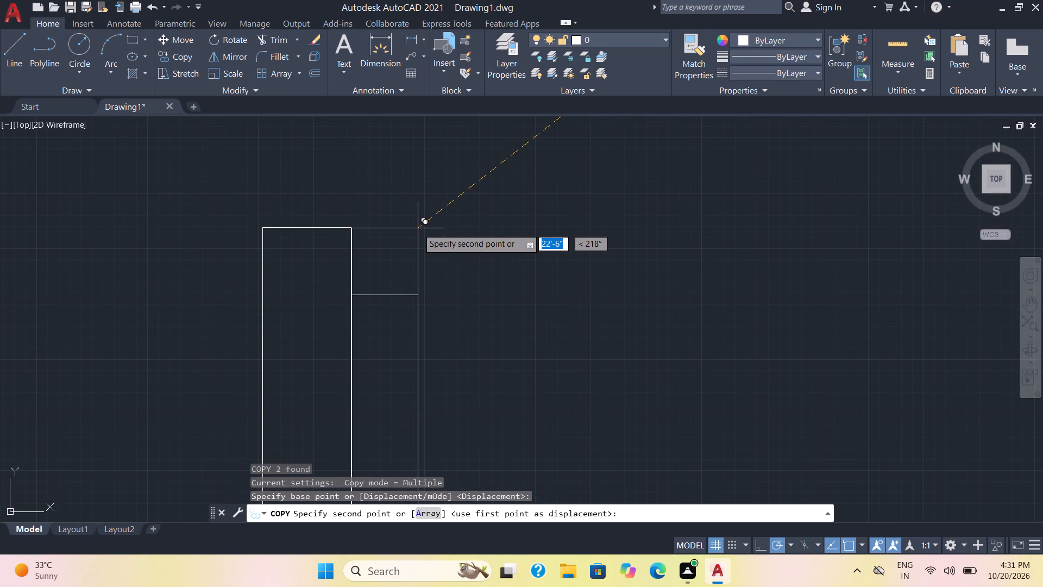
left_click(417, 228)
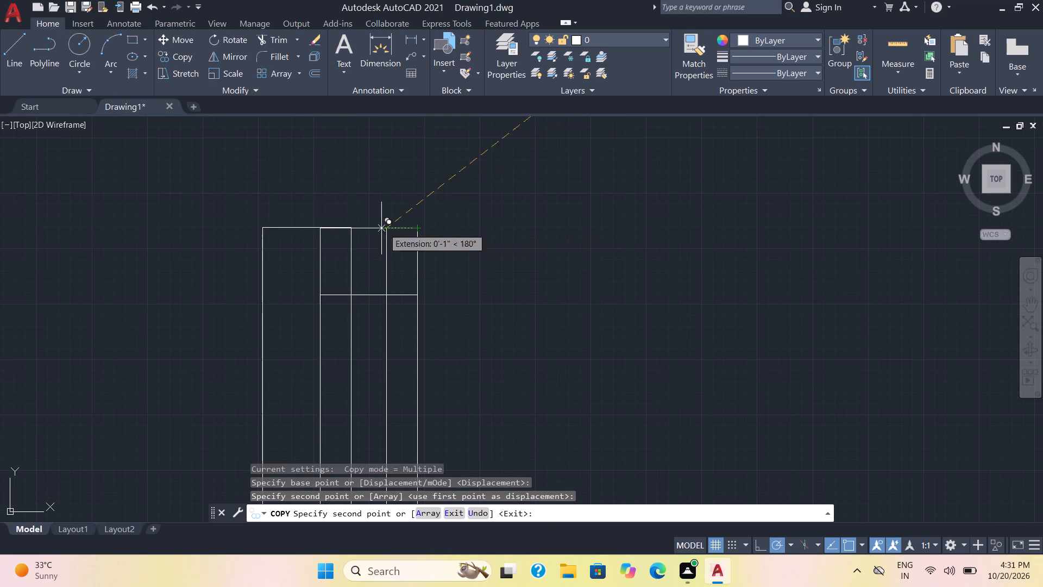
left_click(261, 229)
Place an extra copy of the same upright leaf in the empty space east of the plan, beside the lower rooms.
scroll(527, 258, "down", 2)
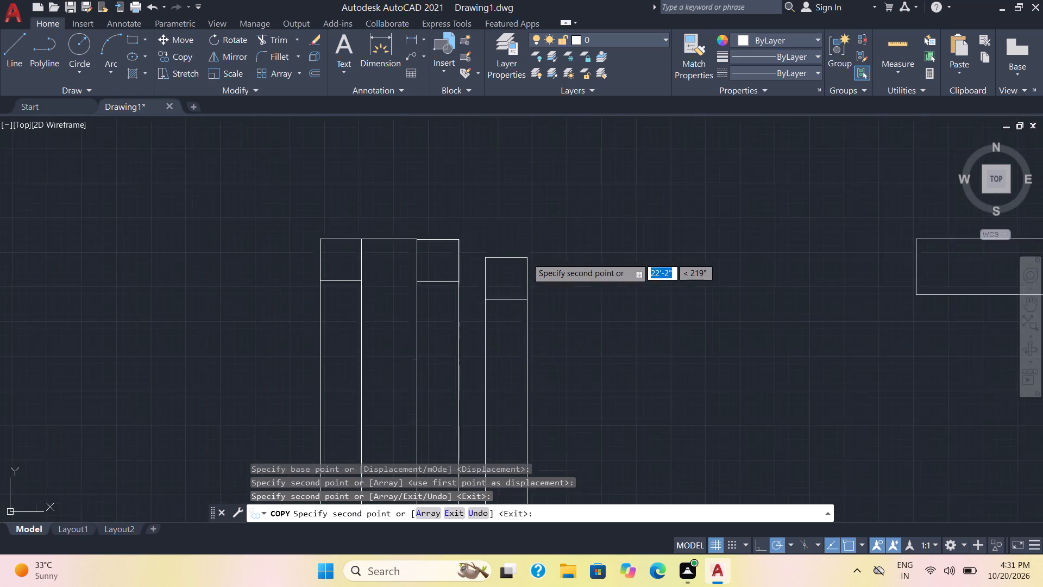
scroll(527, 258, "down", 2)
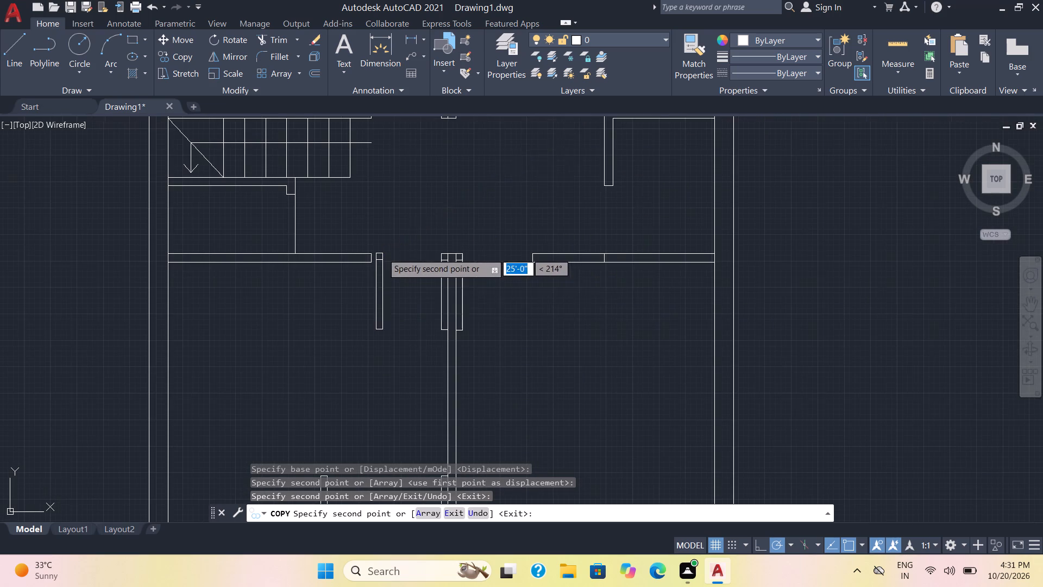
scroll(382, 253, "down", 1)
middle_click_drag(410, 313, 414, 308)
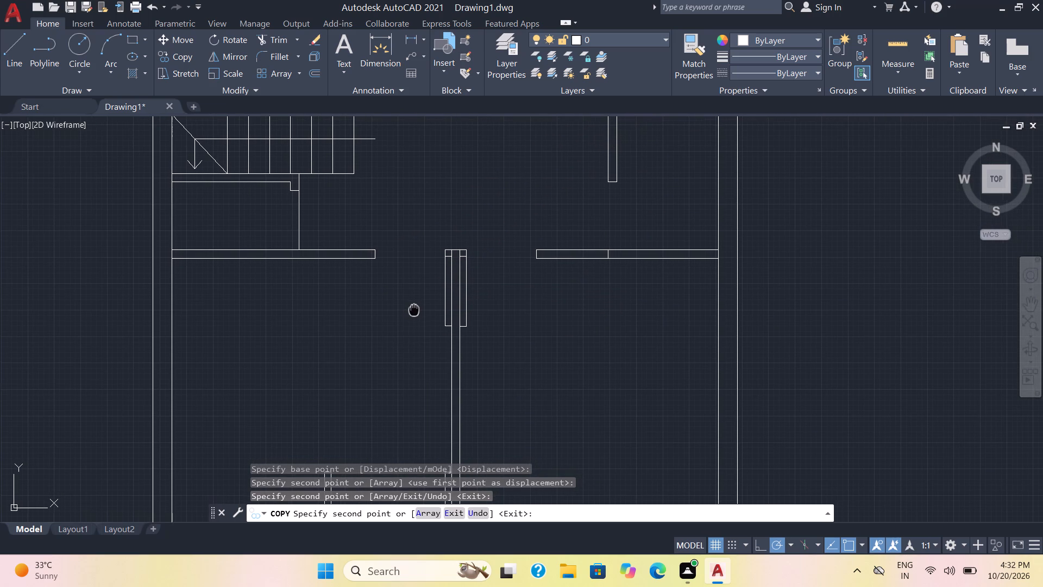
middle_click_drag(414, 308, 422, 336)
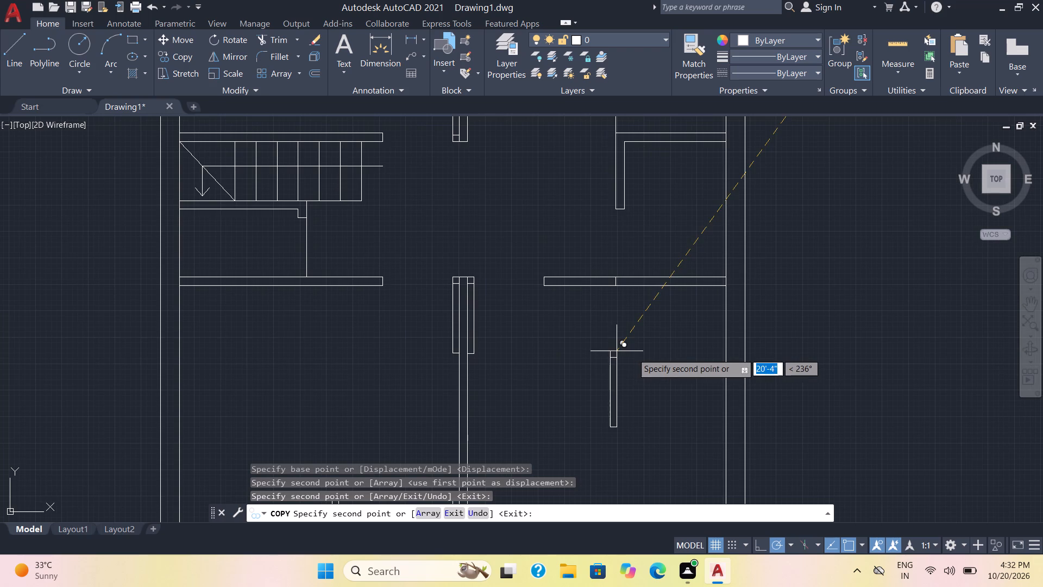
middle_click_drag(631, 351, 463, 239)
scroll(631, 350, "down", 1)
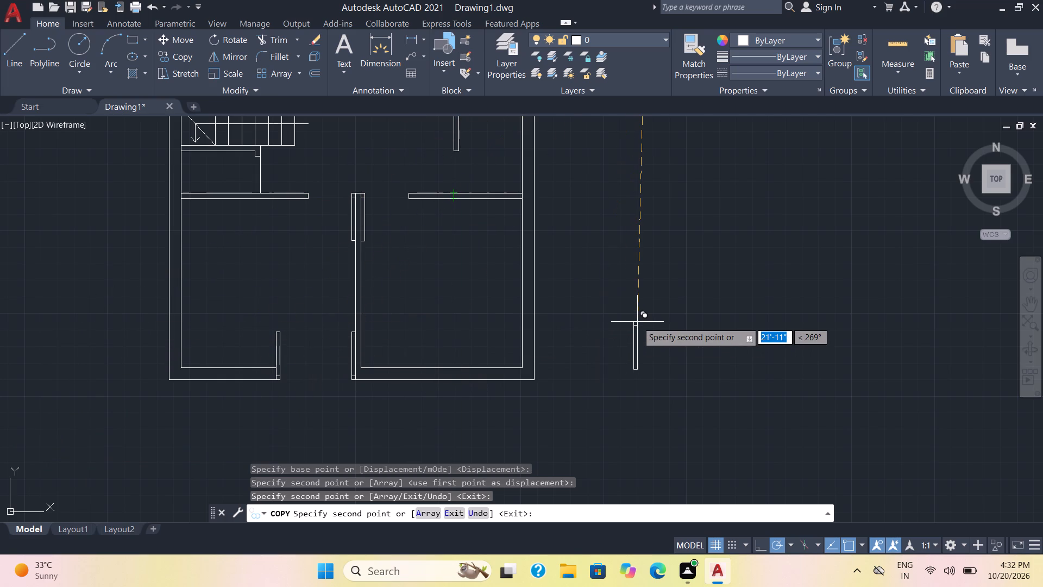
scroll(637, 322, "down", 1)
middle_click_drag(637, 322, 637, 422)
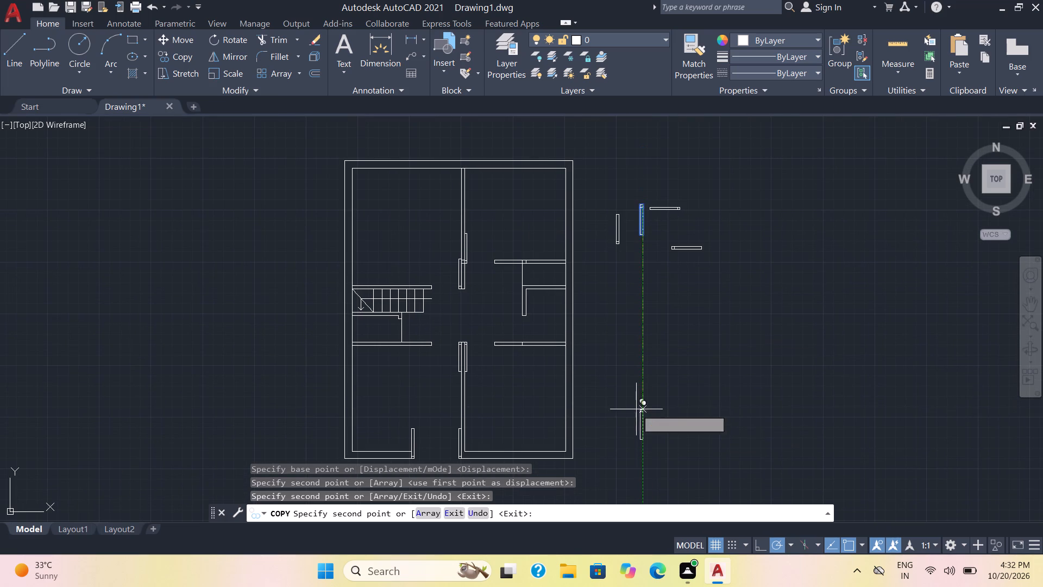
left_click_drag(635, 397, 639, 446)
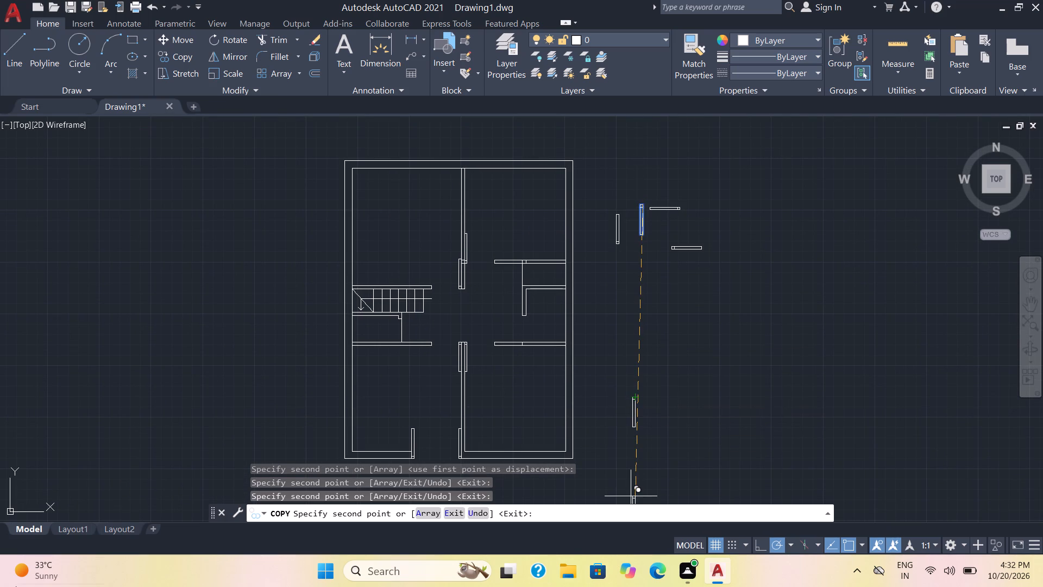
key("Escape")
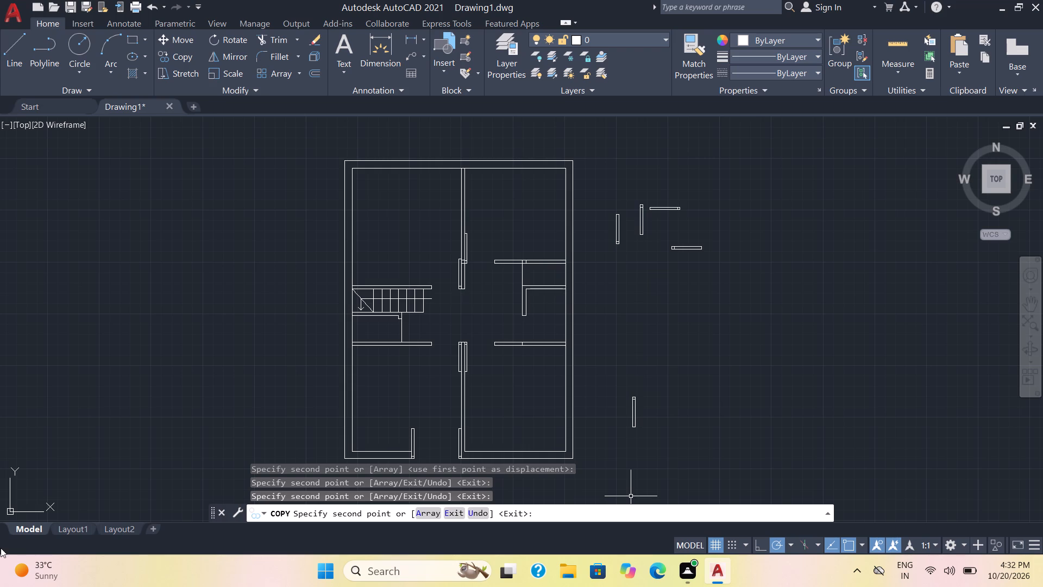
Copy the horizontal leaf with its end block on the right onto the lower-left partition's top face, ending at the under-stair room's right-hand line.
left_click(684, 220)
left_click(649, 200)
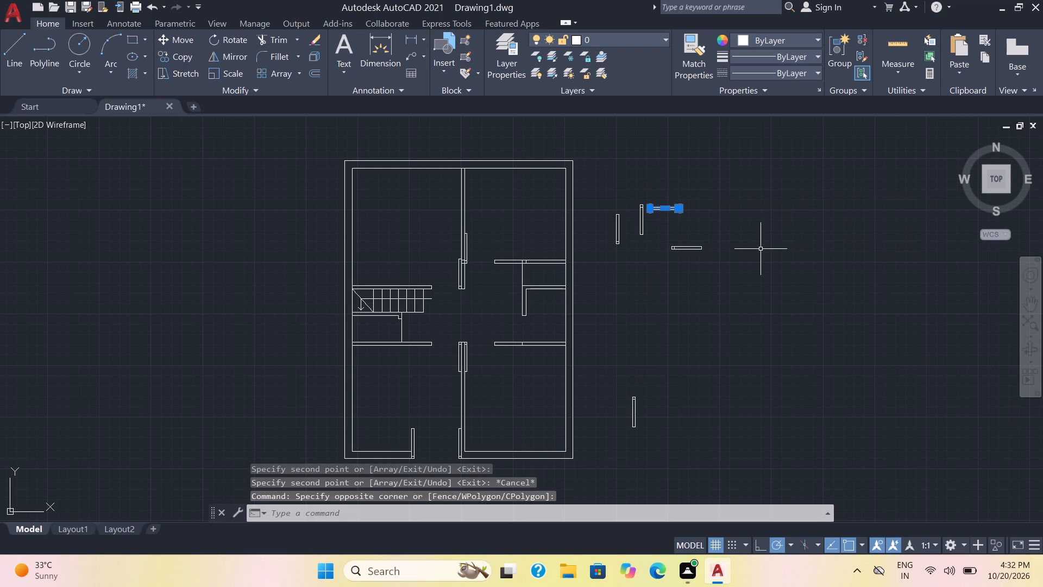
type("co")
key("Return")
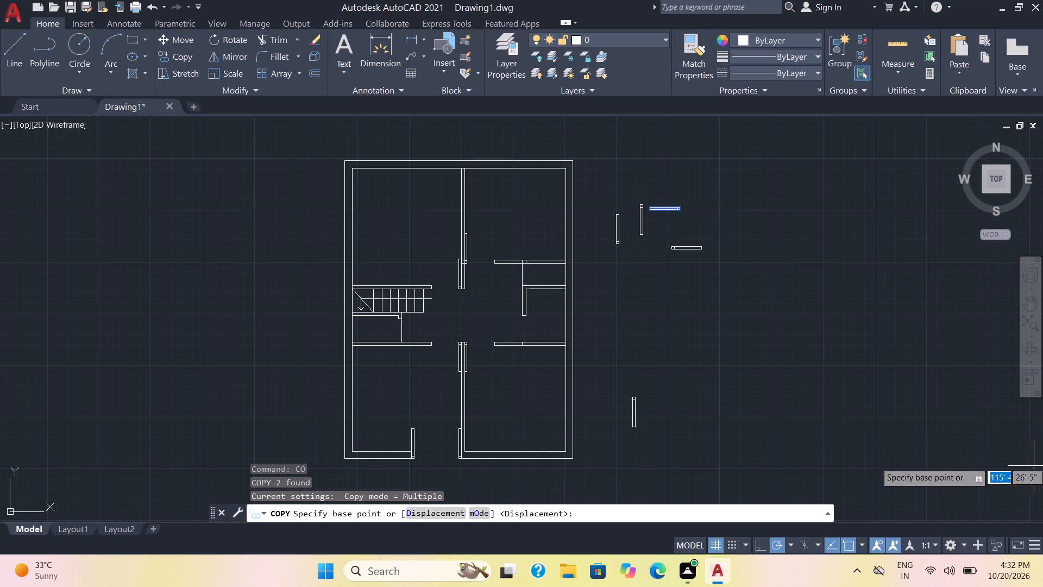
scroll(647, 224, "up", 2)
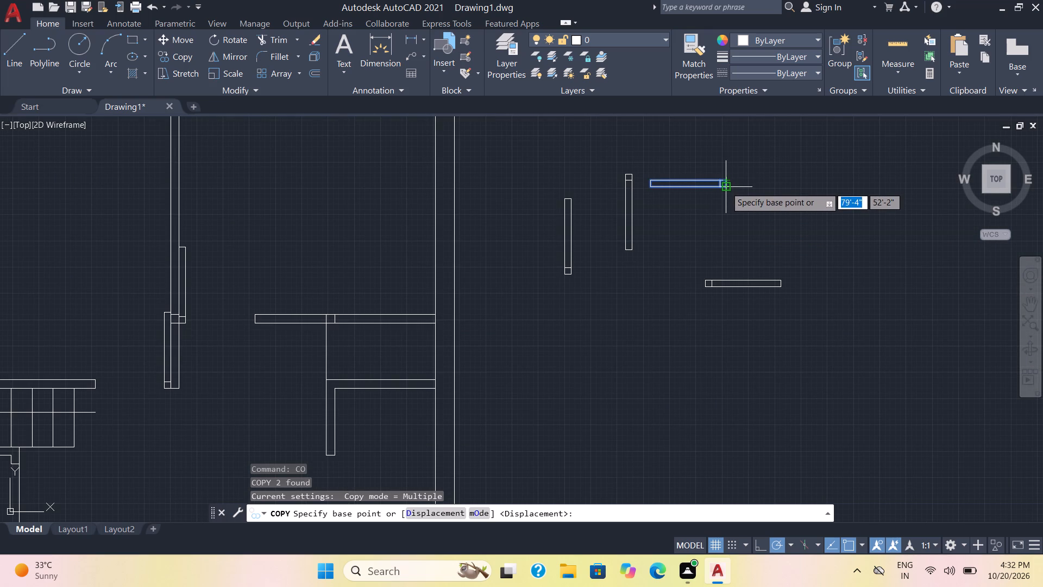
left_click(726, 187)
scroll(9, 411, "down", 1)
middle_click_drag(111, 432, 417, 391)
scroll(317, 431, "up", 1)
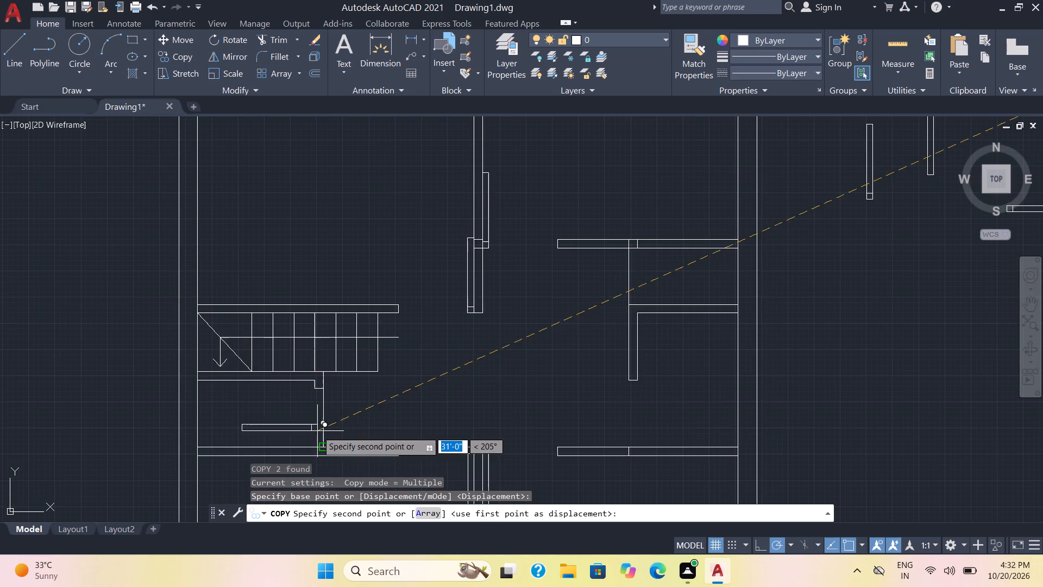
scroll(337, 451, "up", 2)
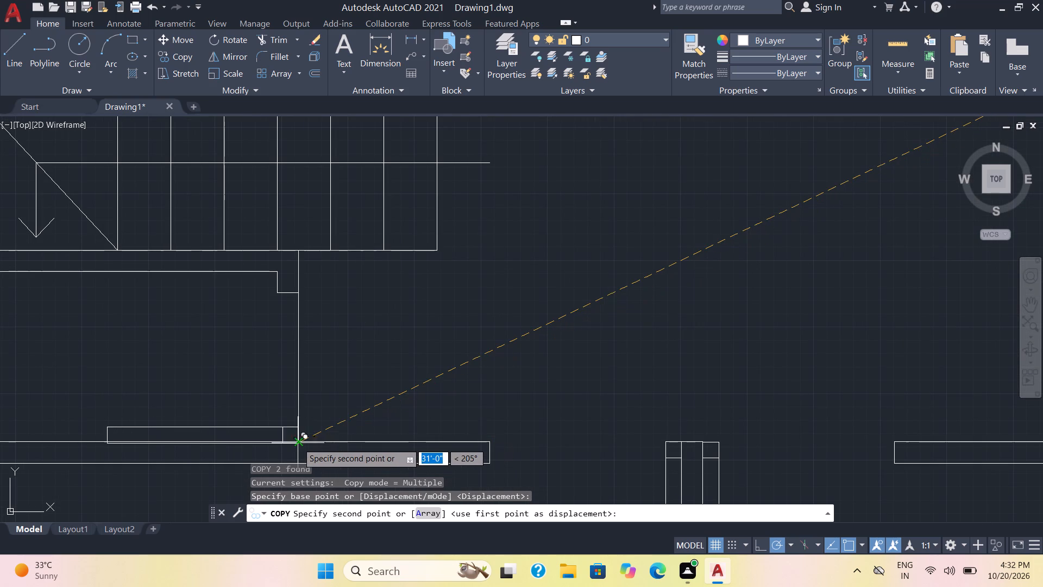
left_click(296, 442)
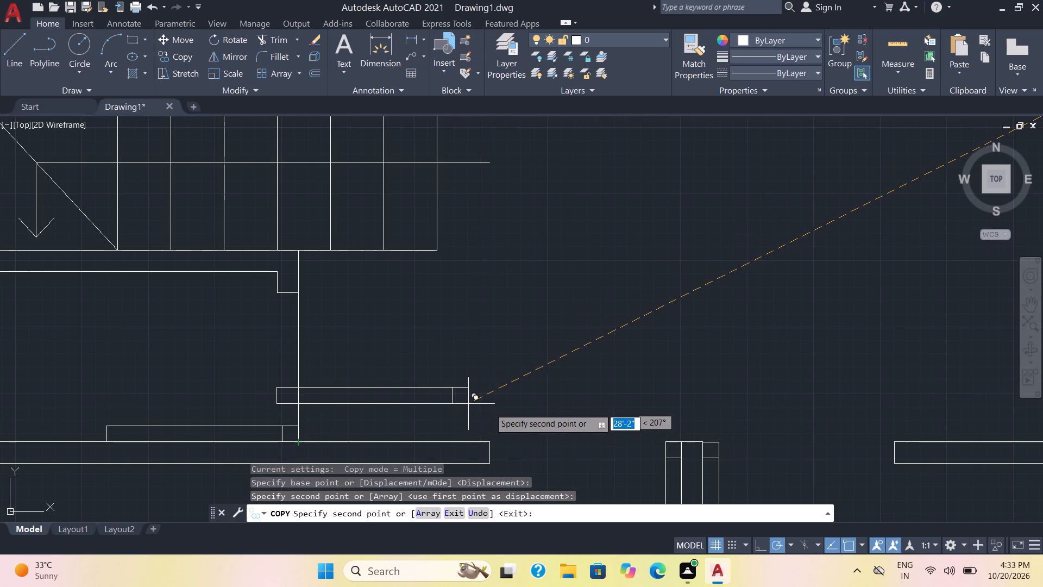
scroll(621, 390, "down", 2)
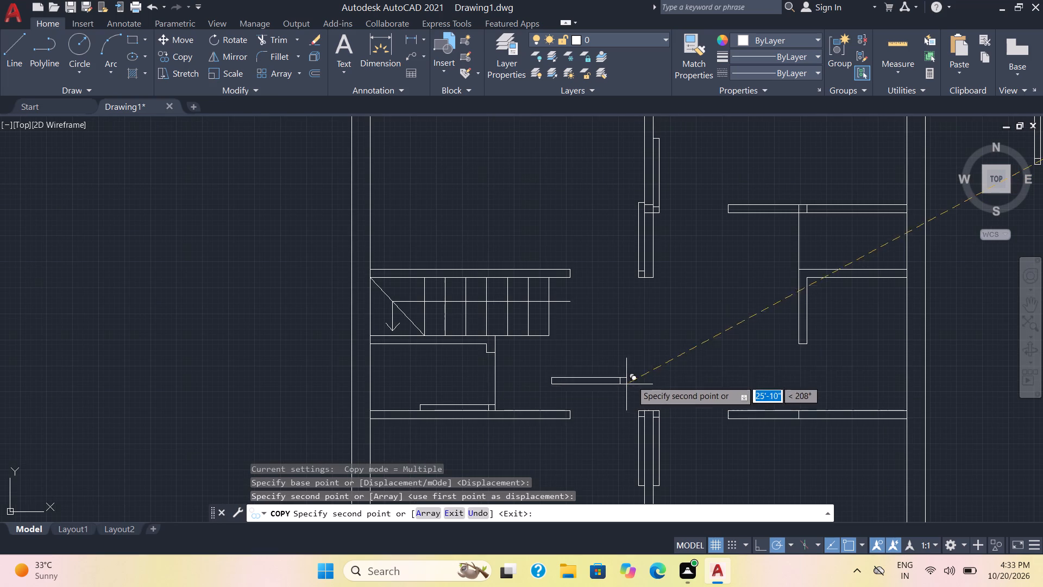
scroll(677, 363, "down", 1)
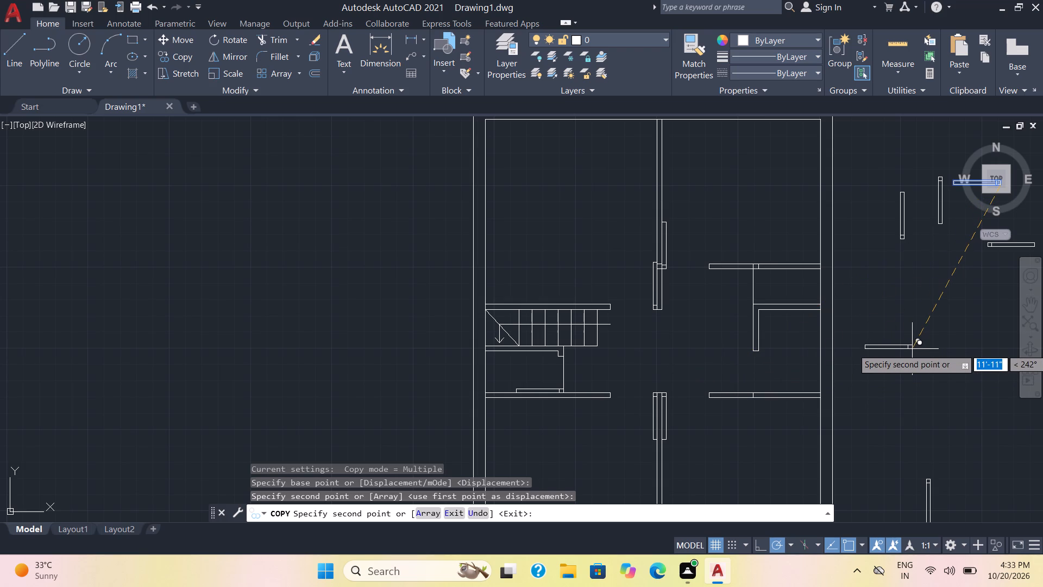
middle_click_drag(908, 349, 742, 357)
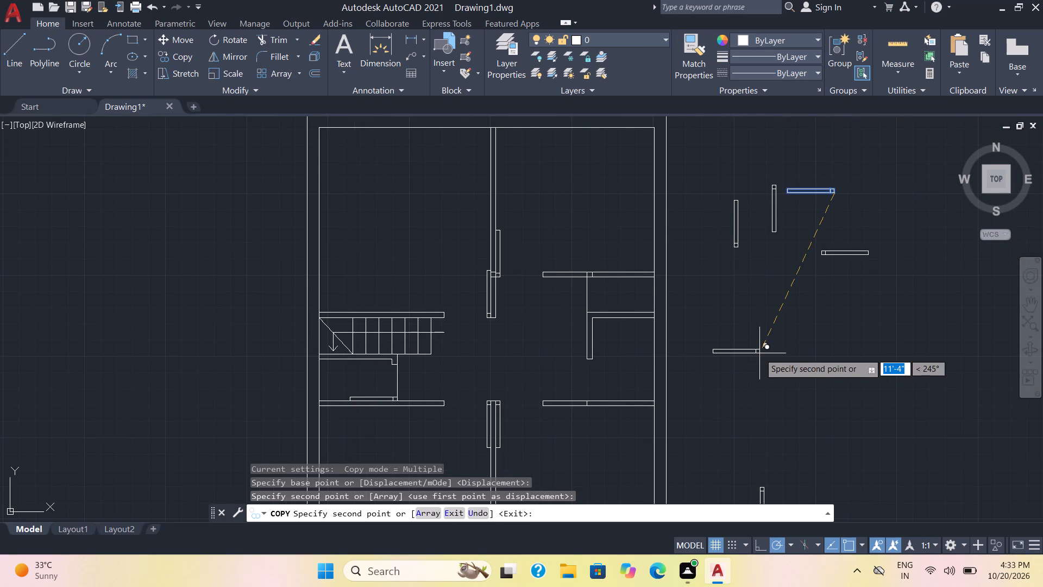
key("Escape")
Copy the horizontal leaf with its end block on the left onto the lower-right partition's top face, starting at the partition's dividing line.
left_click(911, 285)
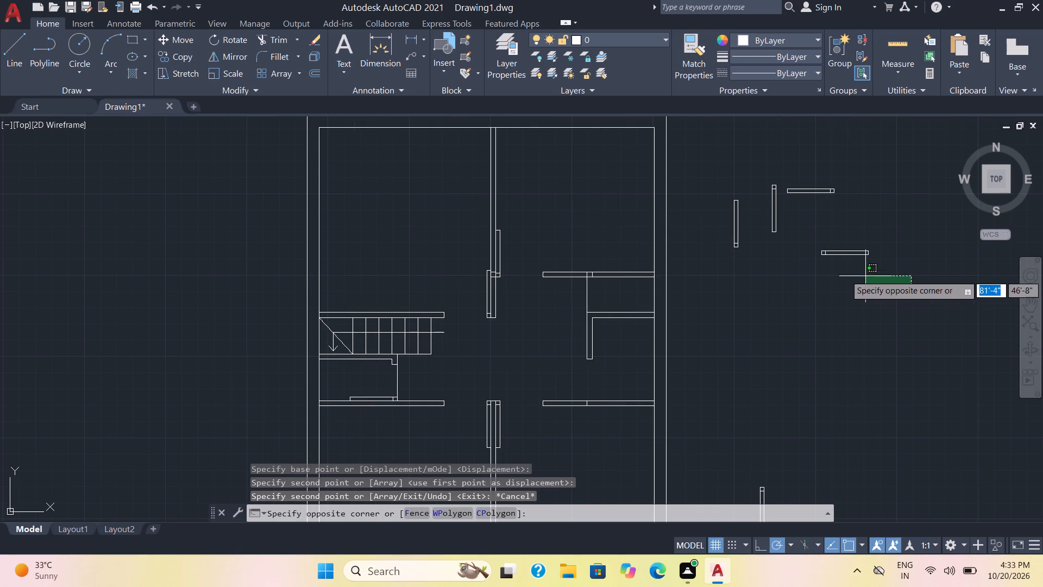
left_click(805, 240)
type("co")
key("Return")
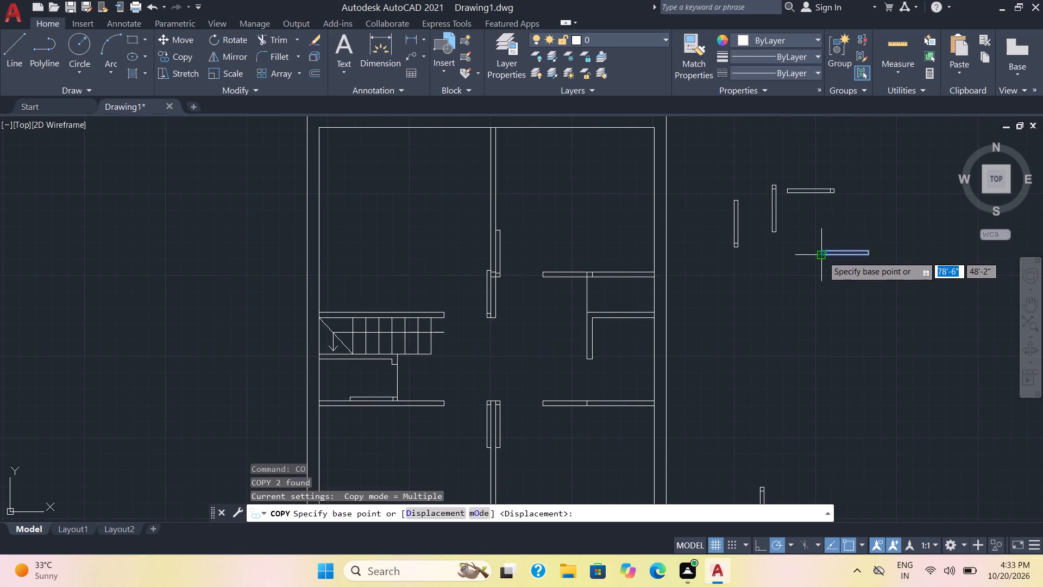
scroll(822, 256, "up", 2)
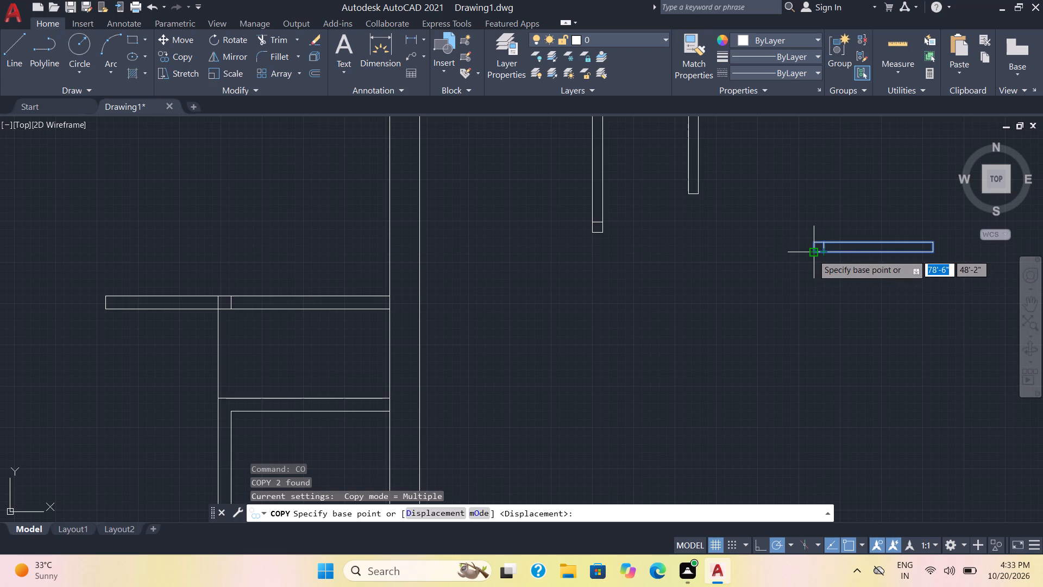
left_click(813, 254)
scroll(568, 371, "down", 2)
middle_click_drag(552, 424, 662, 274)
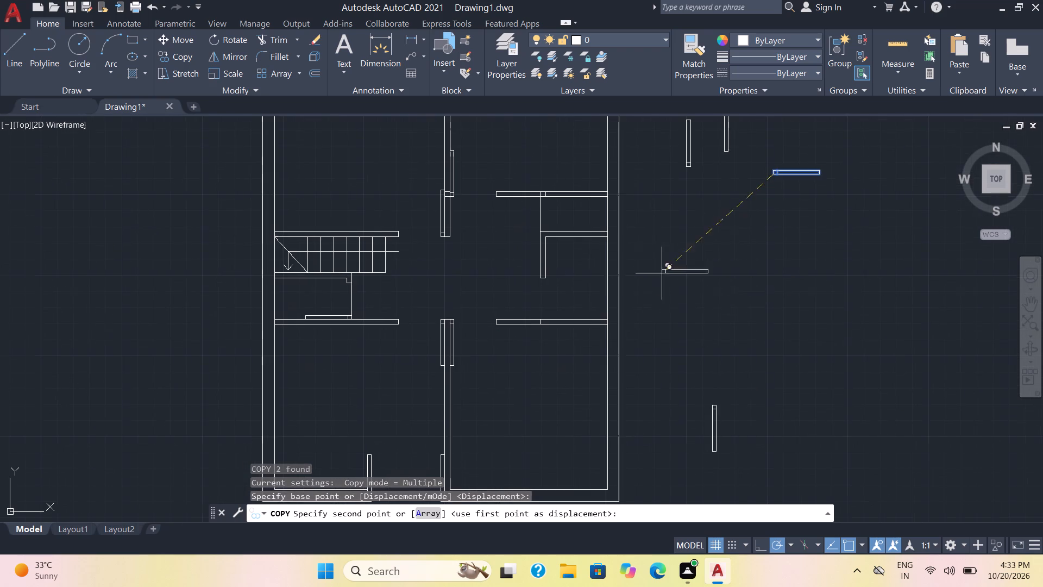
scroll(549, 298, "up", 2)
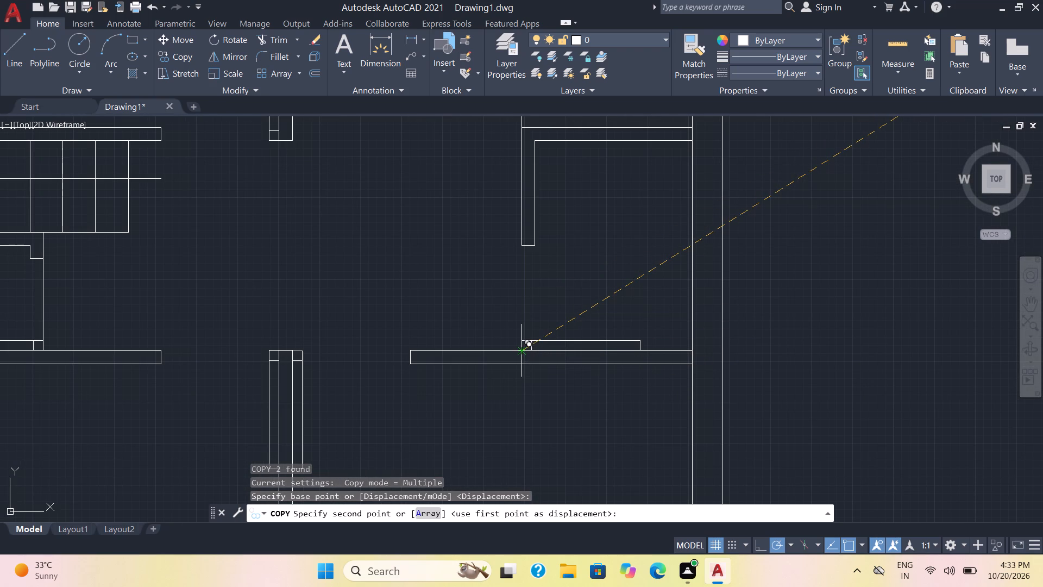
left_click(519, 350)
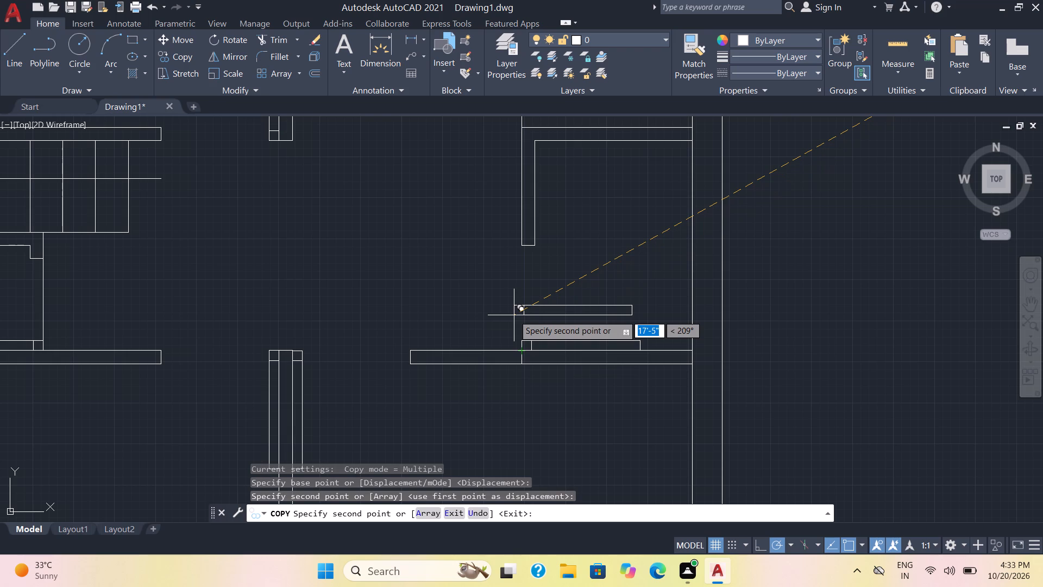
scroll(514, 315, "down", 1)
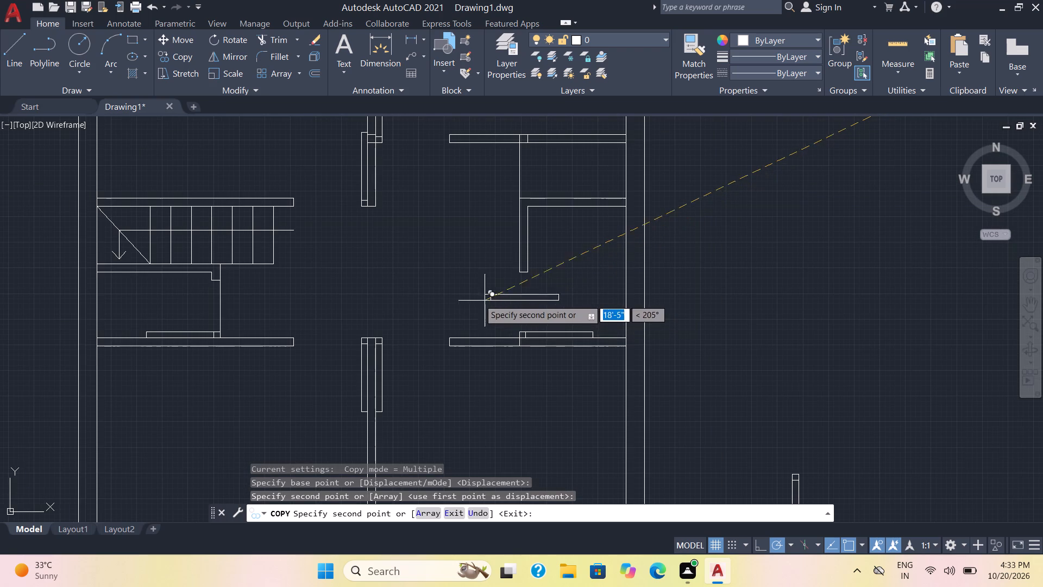
scroll(443, 290, "down", 1)
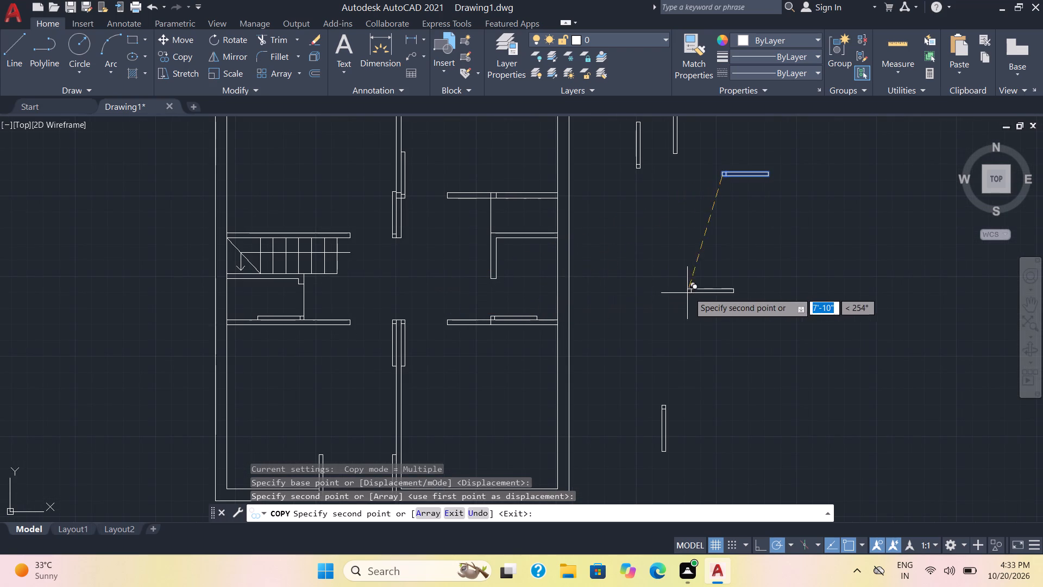
Erase all the spare door leaves, upright and horizontal, in the empty space east of the plan.
key("Escape")
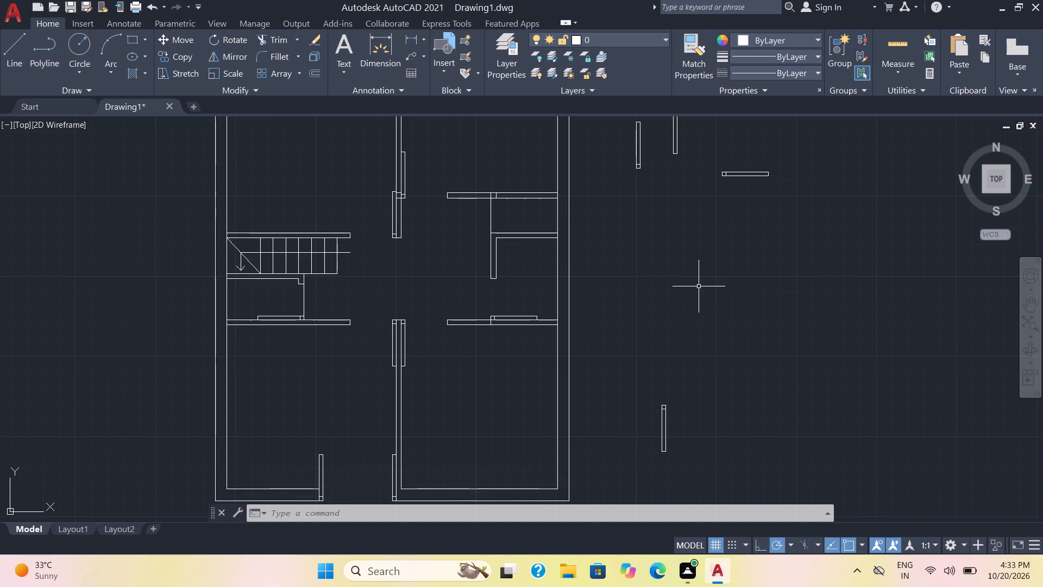
left_click(686, 461)
left_click(629, 139)
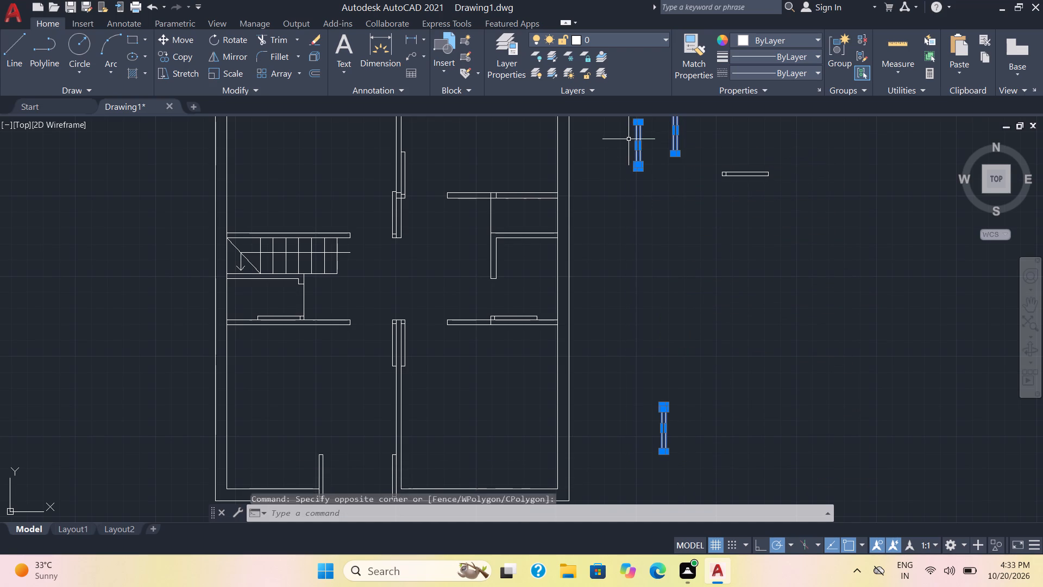
left_click(792, 194)
left_click(708, 158)
scroll(708, 158, "down", 2)
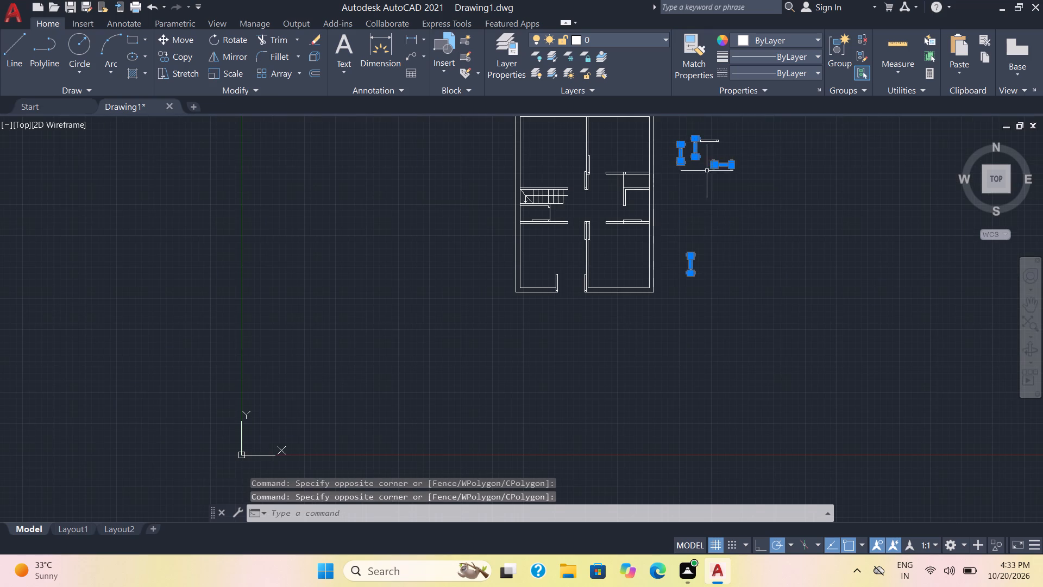
left_click(724, 147)
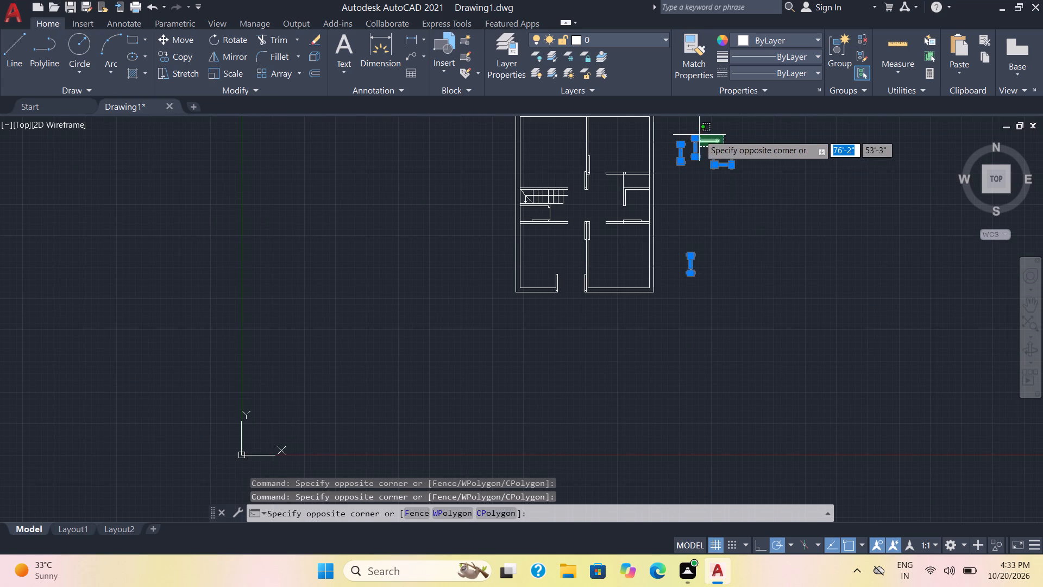
left_click(695, 133)
key("Delete")
scroll(699, 236, "down", 1)
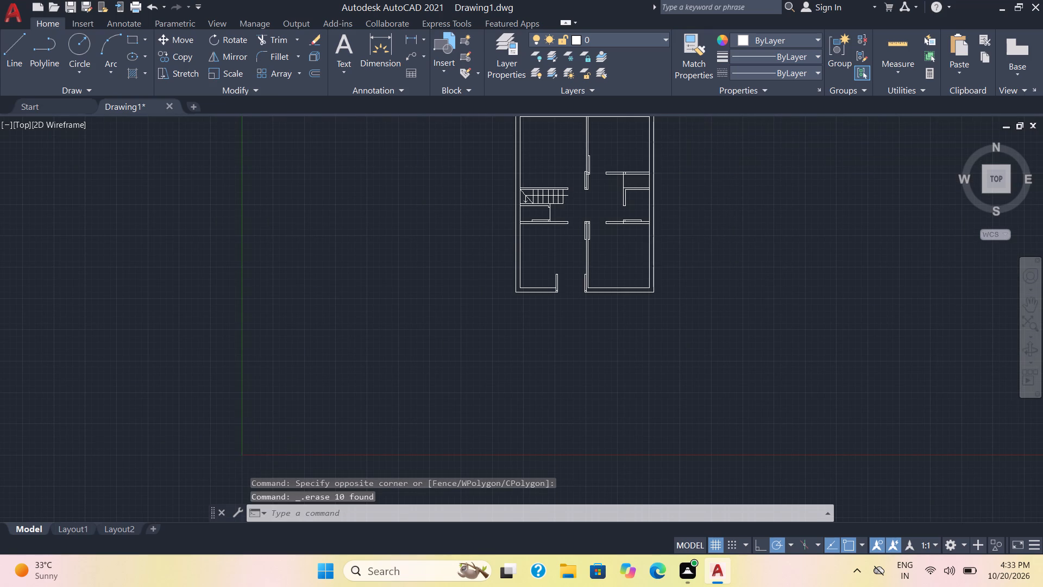
Draw three-point swing arcs from the lower ends of both leaves on the lower central wall to the upper corners of the facing partition ends.
scroll(699, 236, "up", 2)
middle_click_drag(692, 249, 778, 320)
scroll(778, 320, "up", 2)
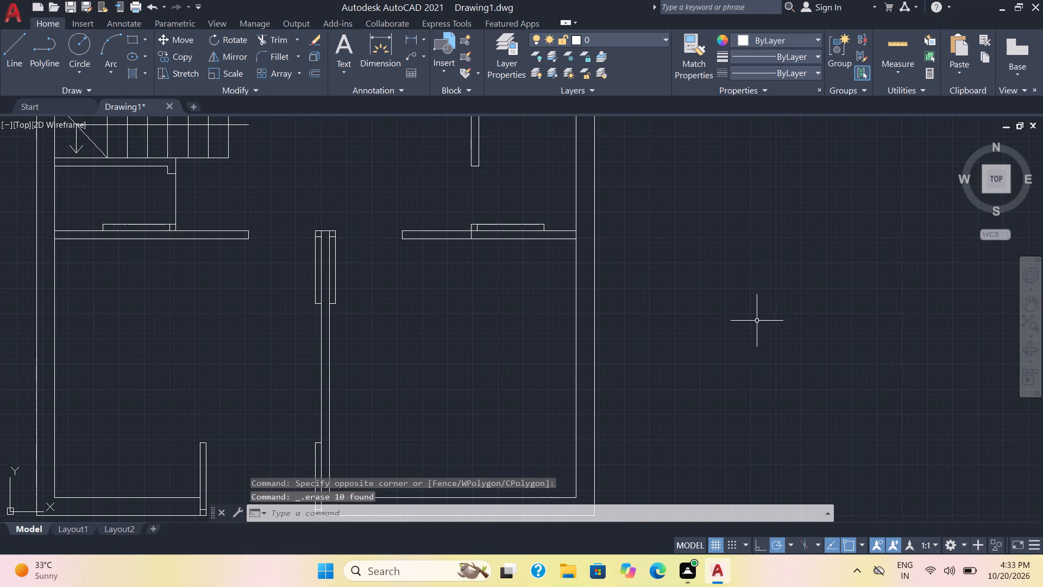
scroll(694, 335, "down", 1)
middle_click_drag(694, 335, 766, 323)
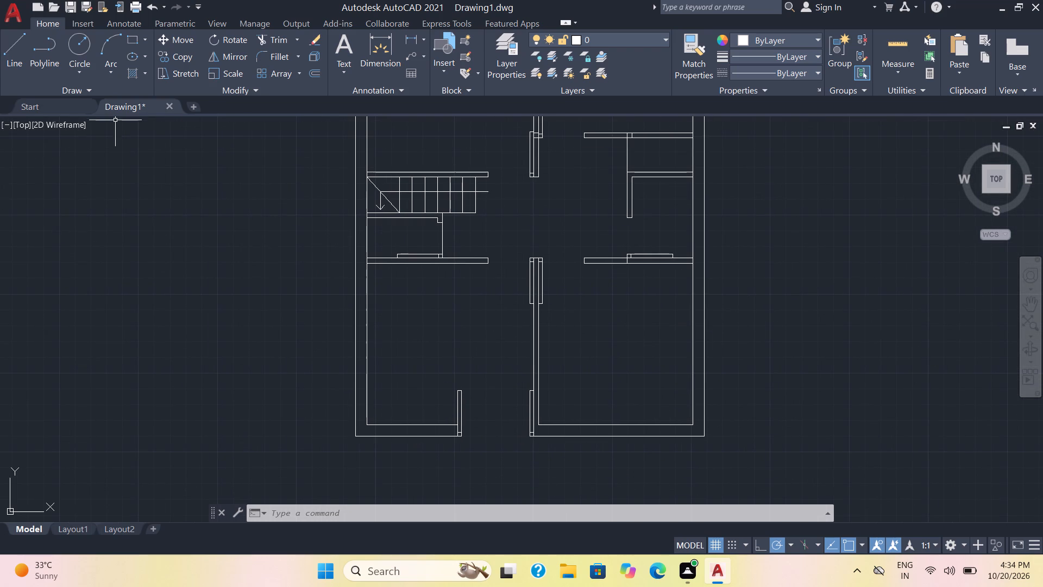
left_click(112, 46)
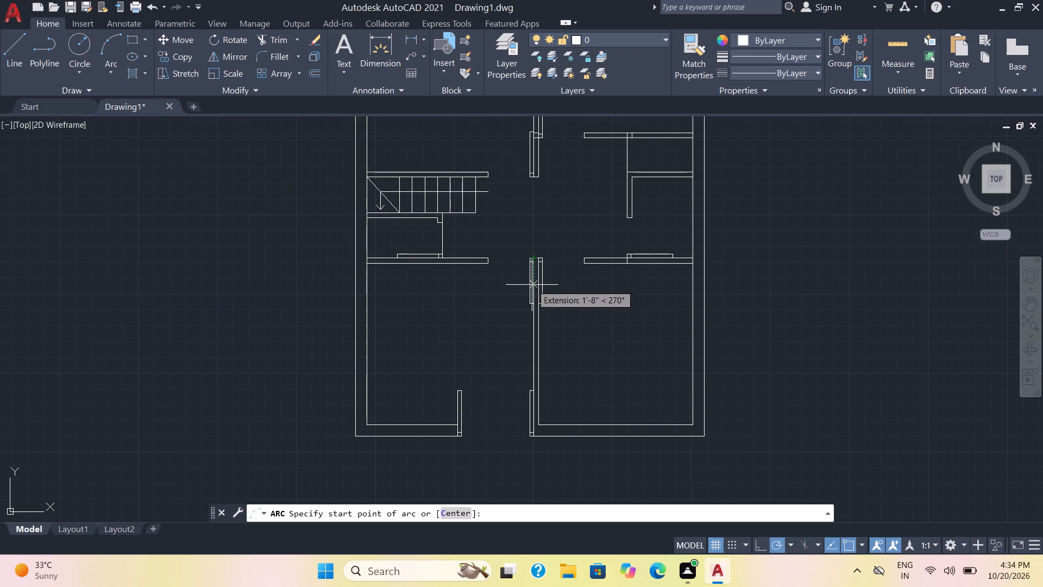
left_click(527, 303)
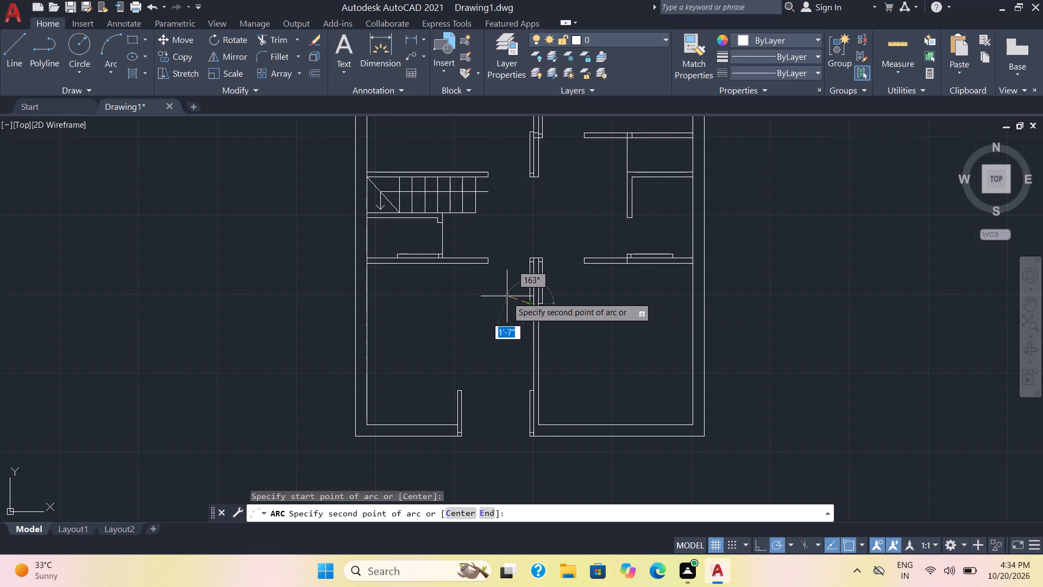
left_click(508, 290)
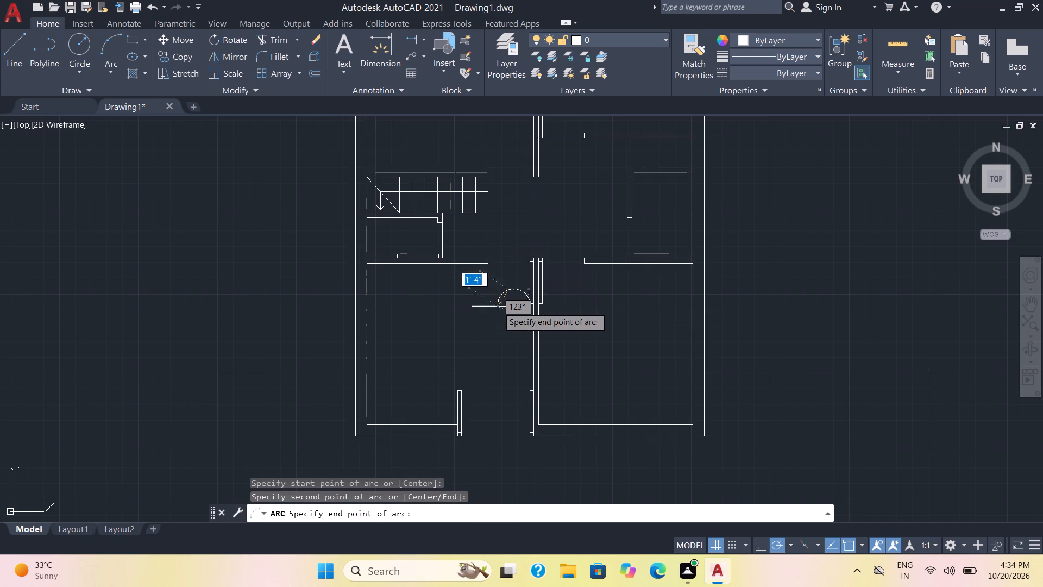
scroll(495, 294, "up", 2)
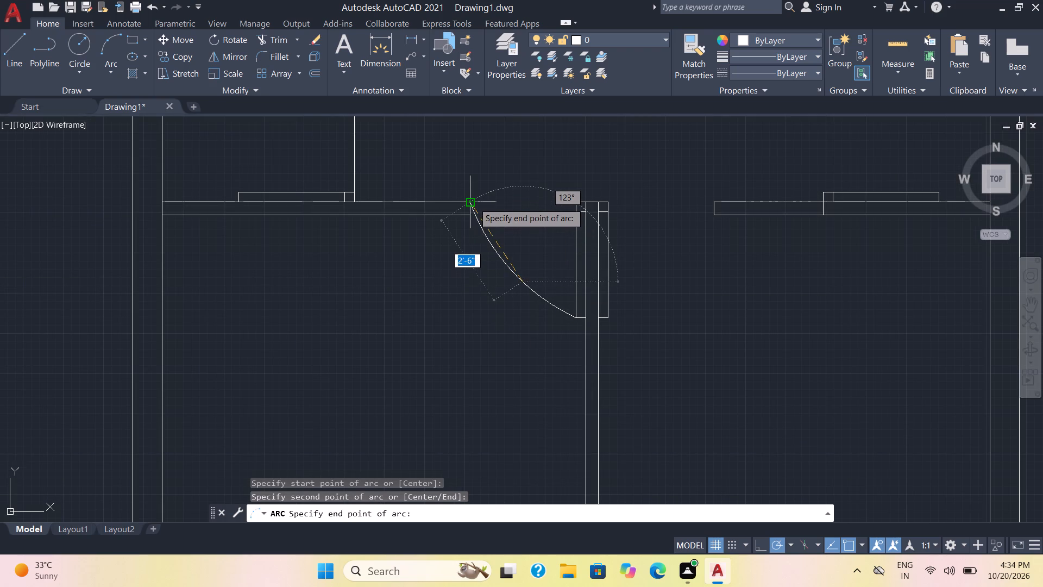
left_click(474, 203)
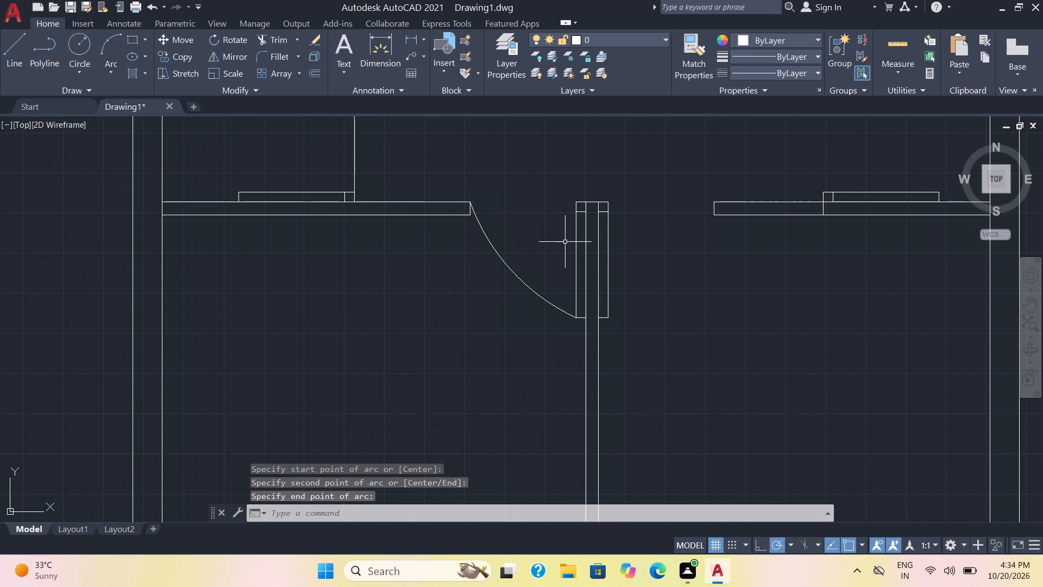
key("space")
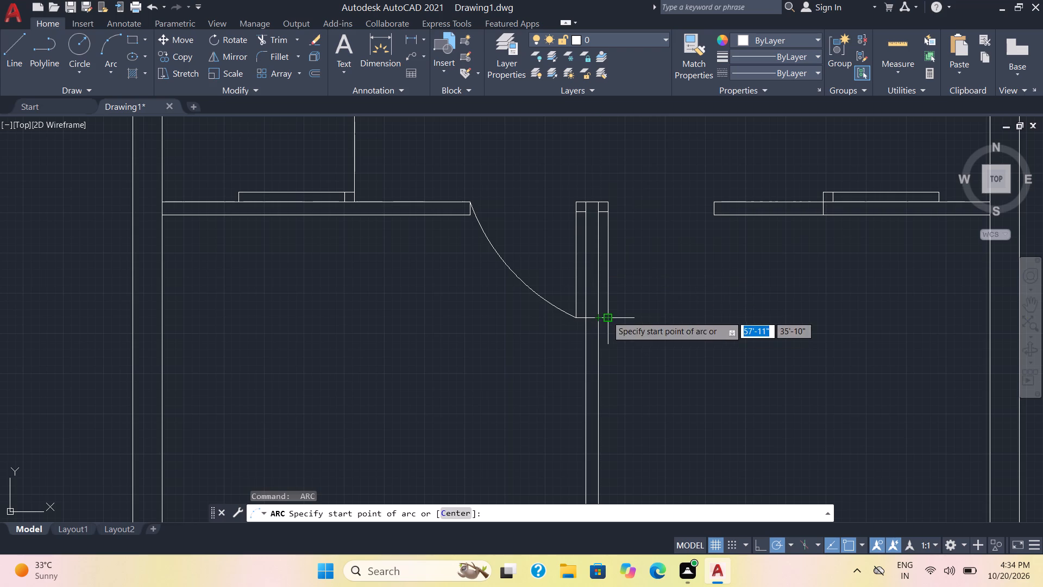
left_click(607, 316)
left_click(658, 293)
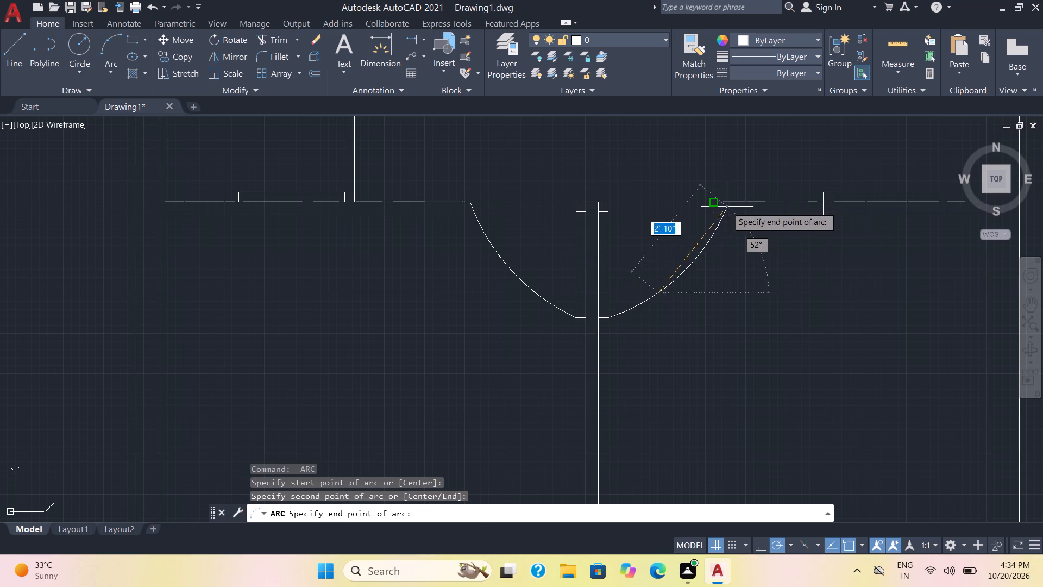
left_click(714, 204)
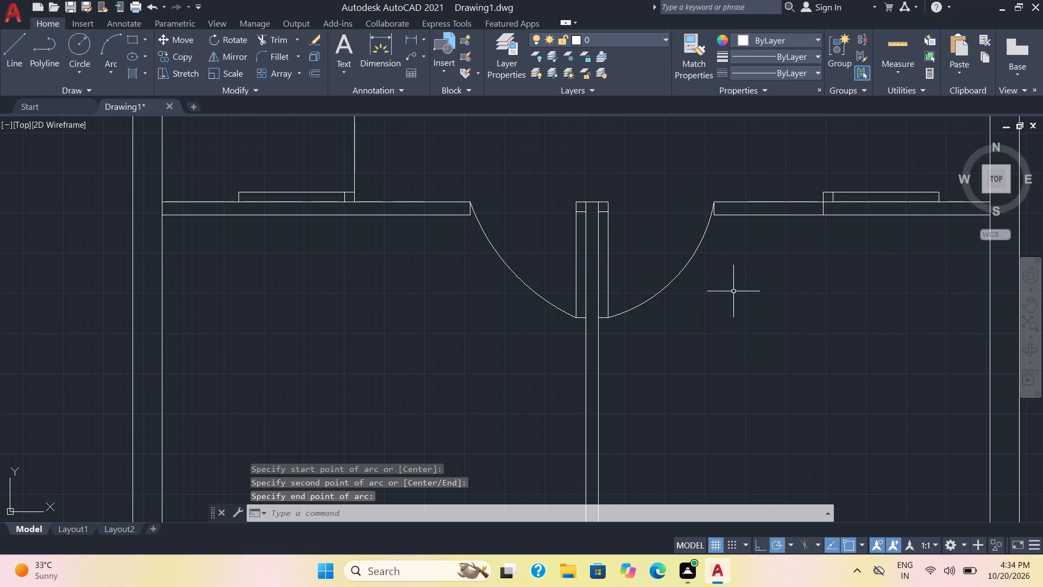
Draw a three-point swing arc from the under-stair room leaf's west end to the lower east corner of the small wall stub above.
scroll(734, 294, "down", 2)
key("space")
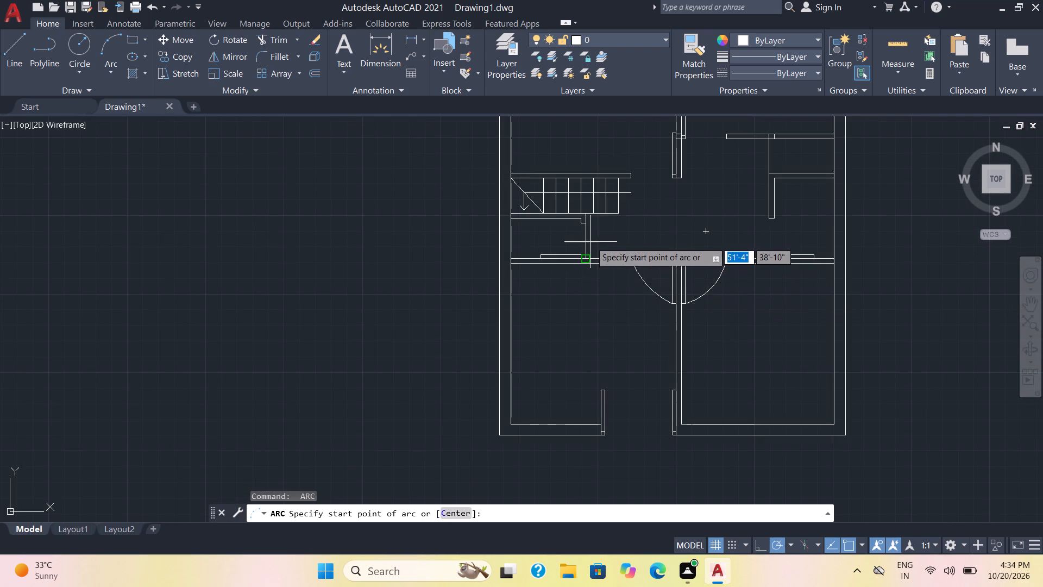
scroll(590, 242, "up", 2)
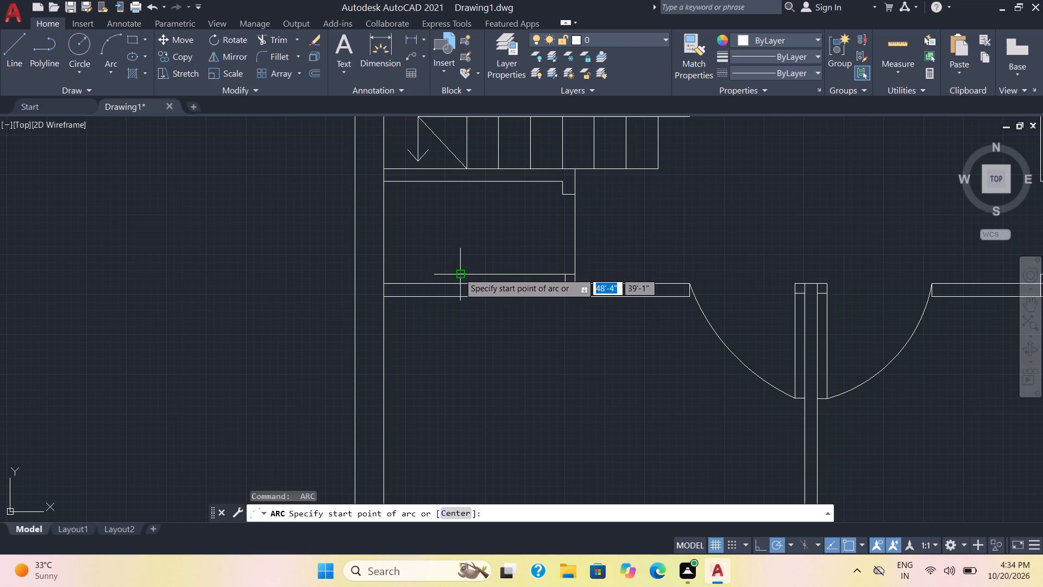
left_click(459, 272)
left_click(498, 240)
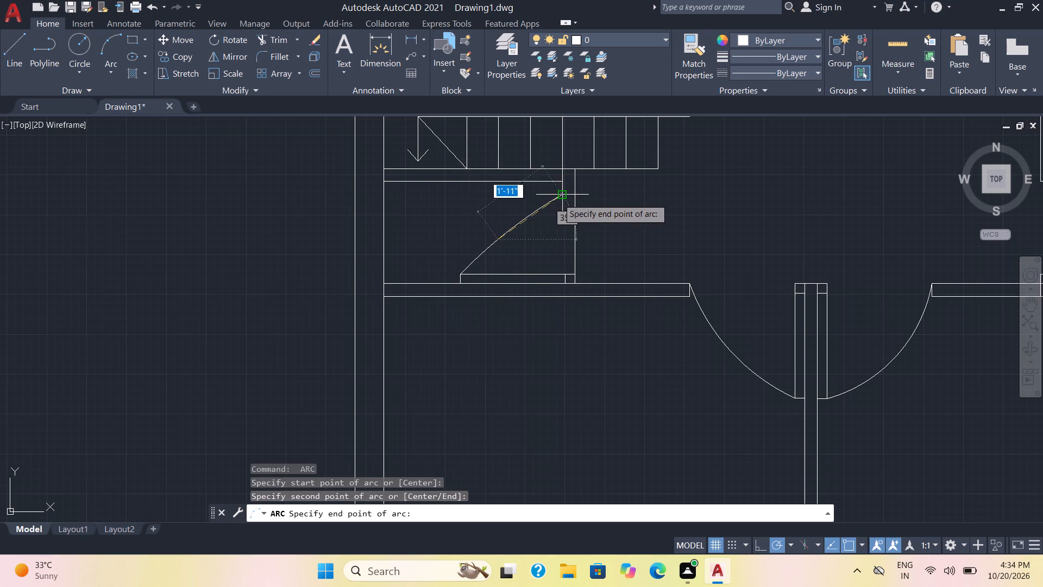
left_click(574, 193)
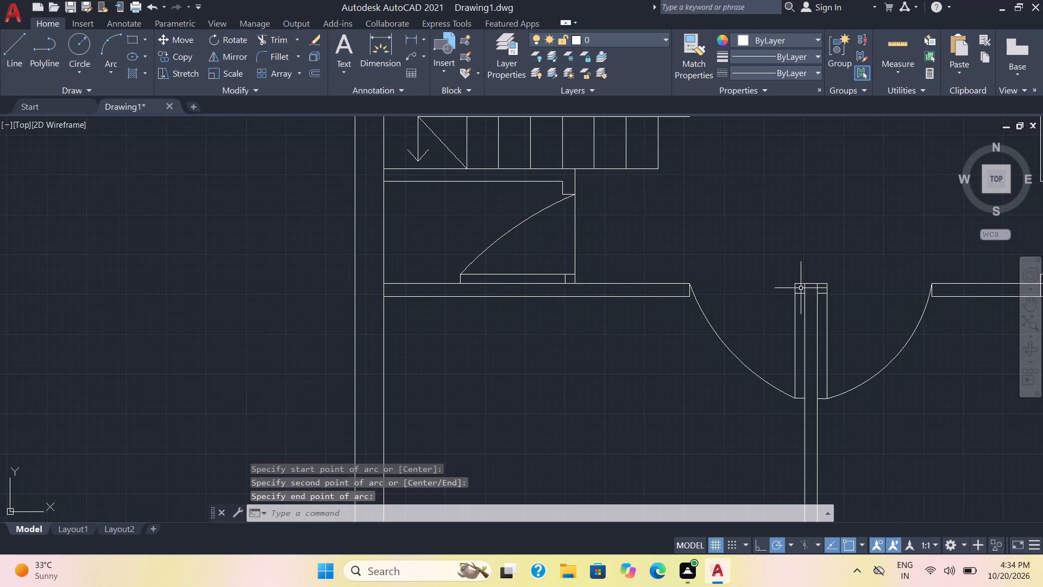
Draw a three-point swing arc from the upper central wall's west leaf top to the lower corner of the partition end above the staircase.
key("space")
scroll(801, 288, "down", 4)
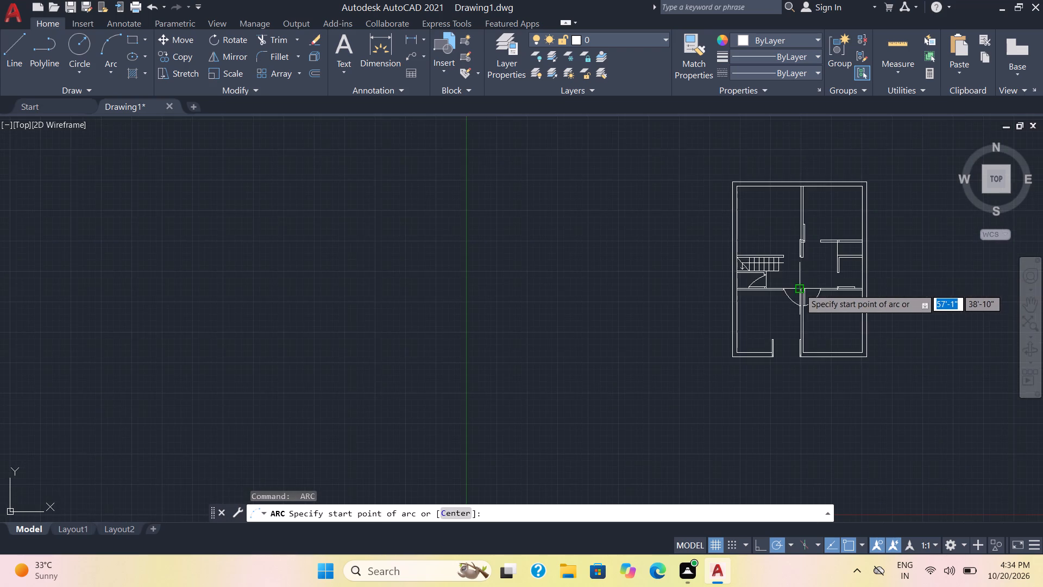
scroll(796, 275, "up", 2)
scroll(795, 227, "up", 2)
middle_click_drag(713, 179, 719, 292)
left_click(800, 235)
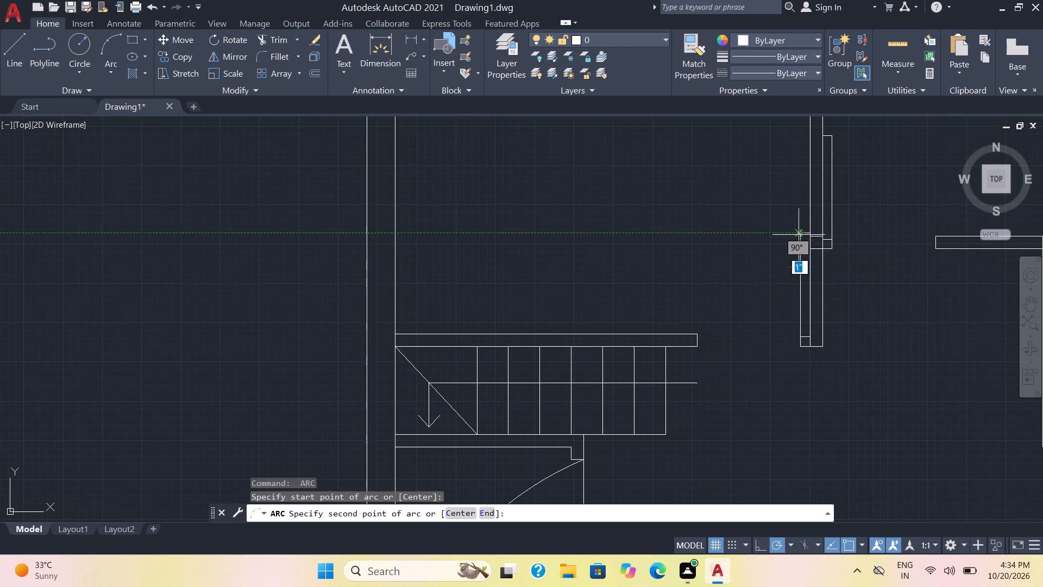
left_click(746, 272)
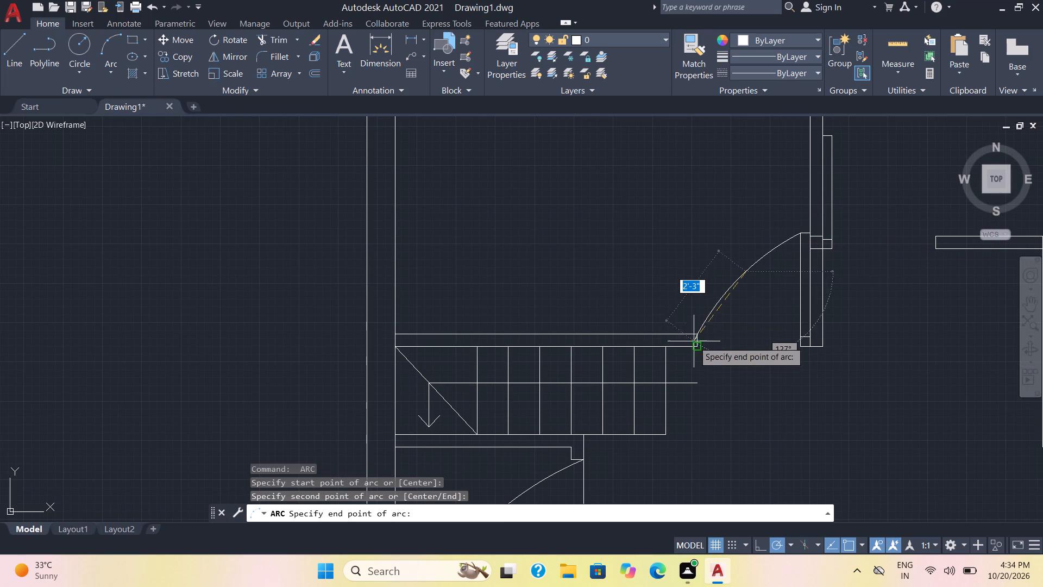
left_click(694, 345)
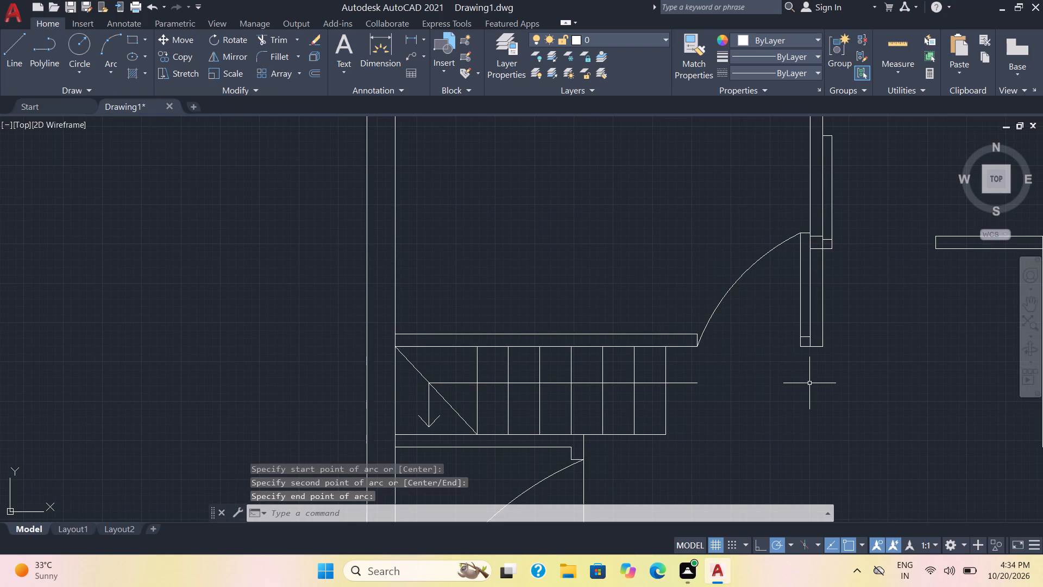
Draw a three-point swing arc from the upper central wall's east leaf top to the lower corner of the upper-right partition's free end.
key("space")
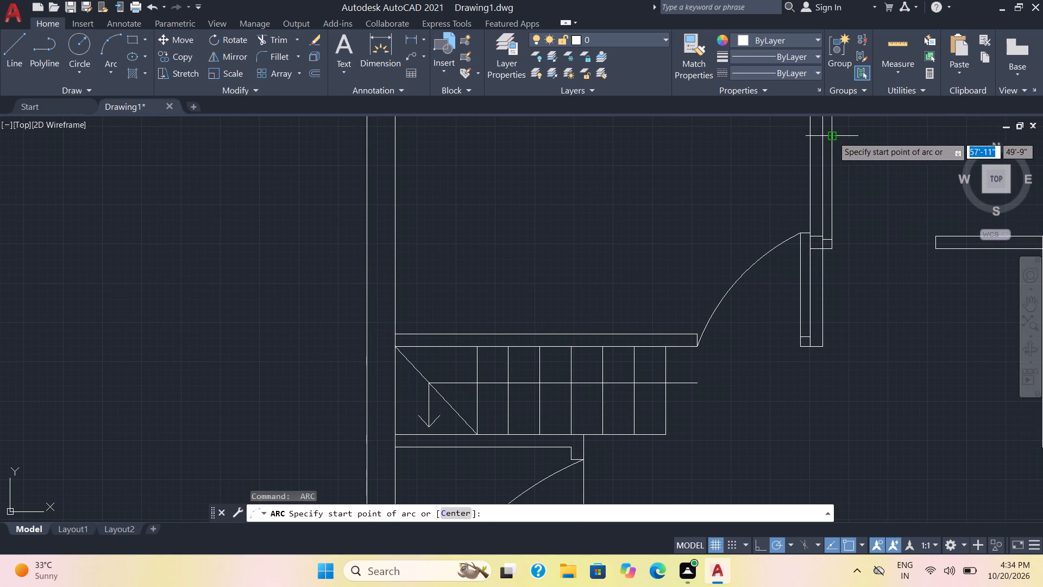
left_click(833, 136)
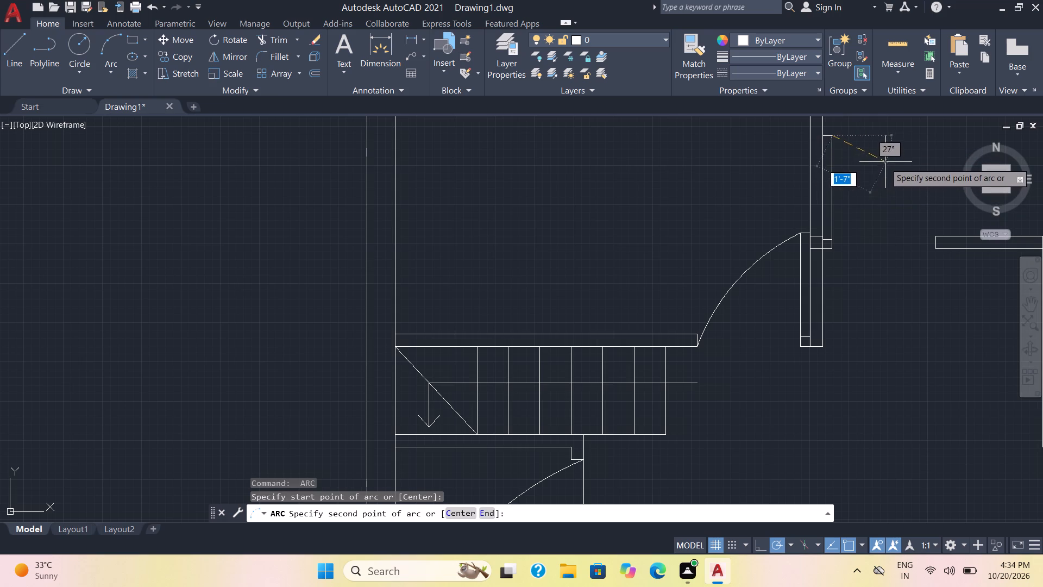
left_click(885, 161)
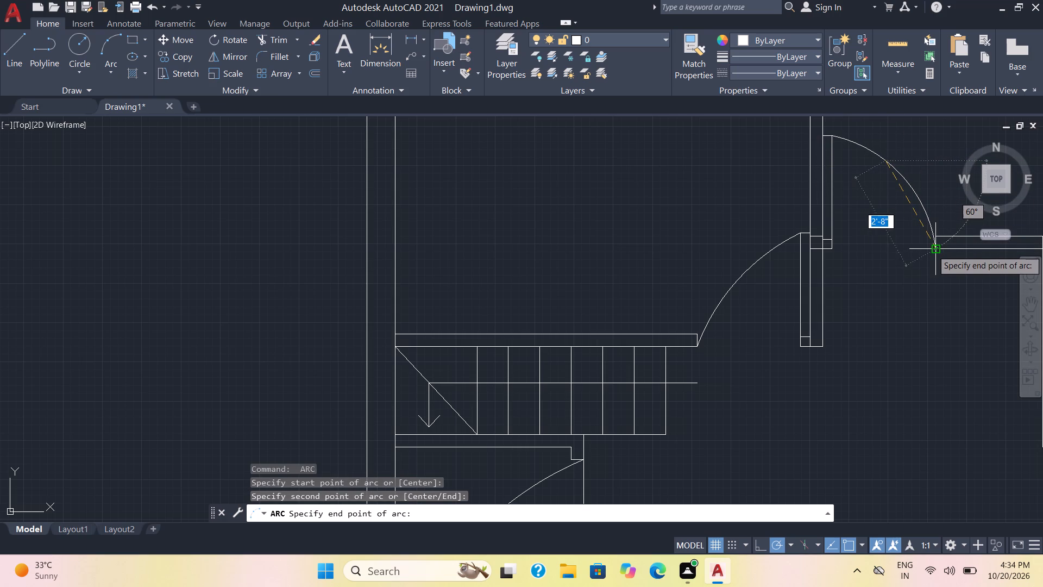
left_click(933, 249)
Draw a three-point swing arc from the east end of the lower-right partition's horizontal leaf to the lower end of the short wall above.
scroll(915, 307, "down", 1)
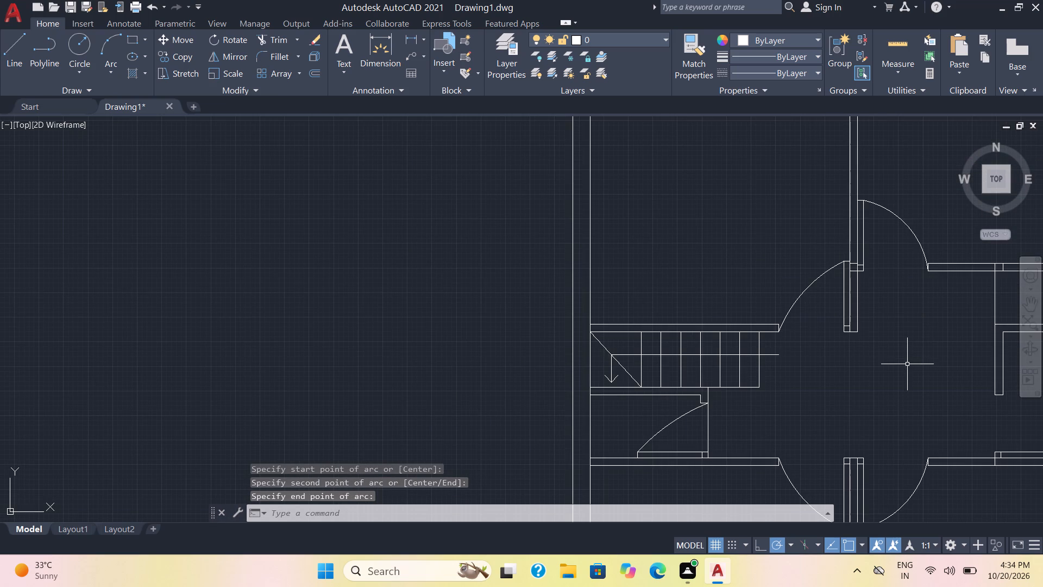
middle_click_drag(907, 365, 667, 288)
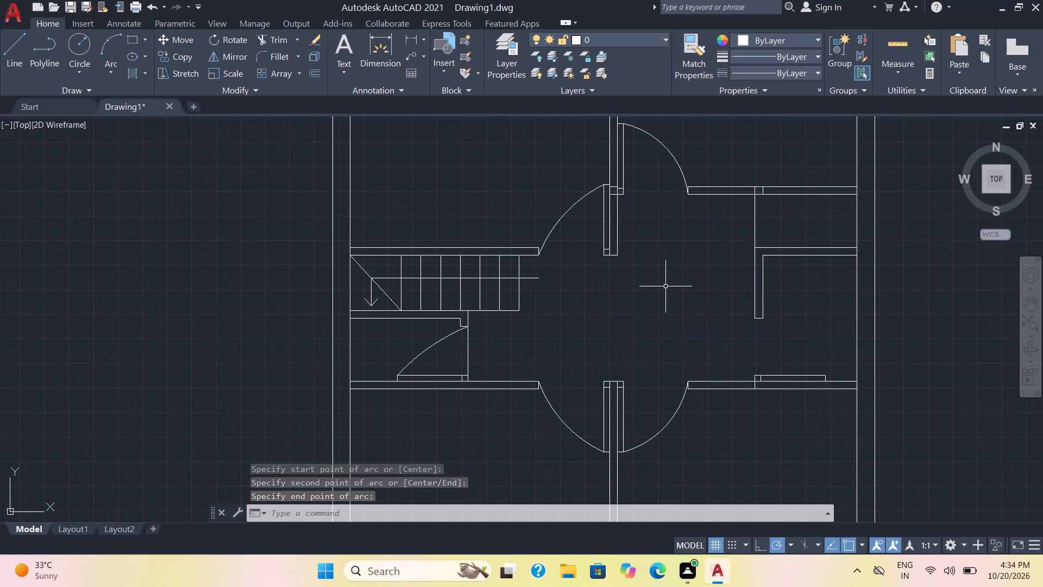
key("space")
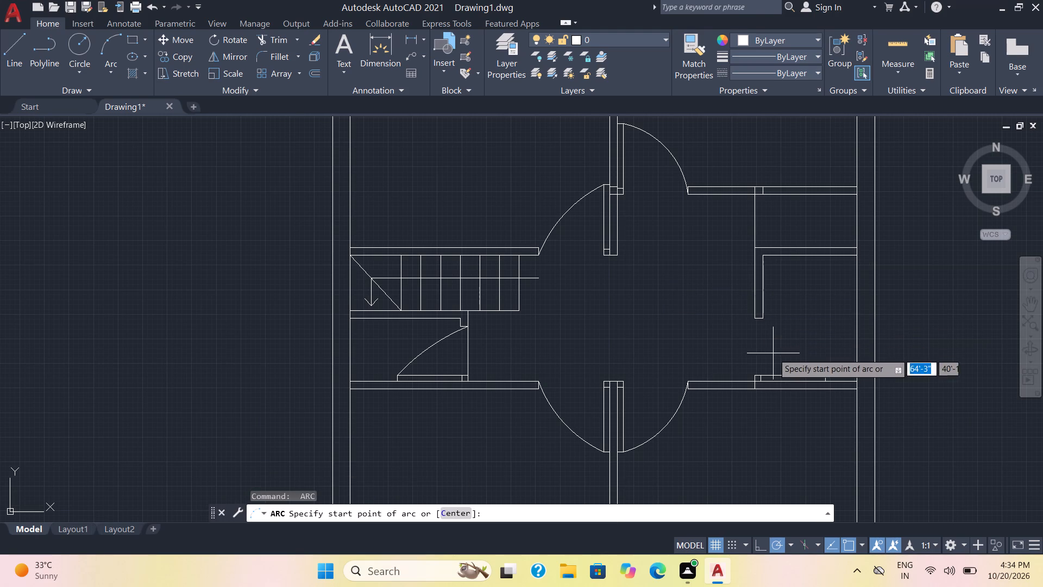
left_click(824, 375)
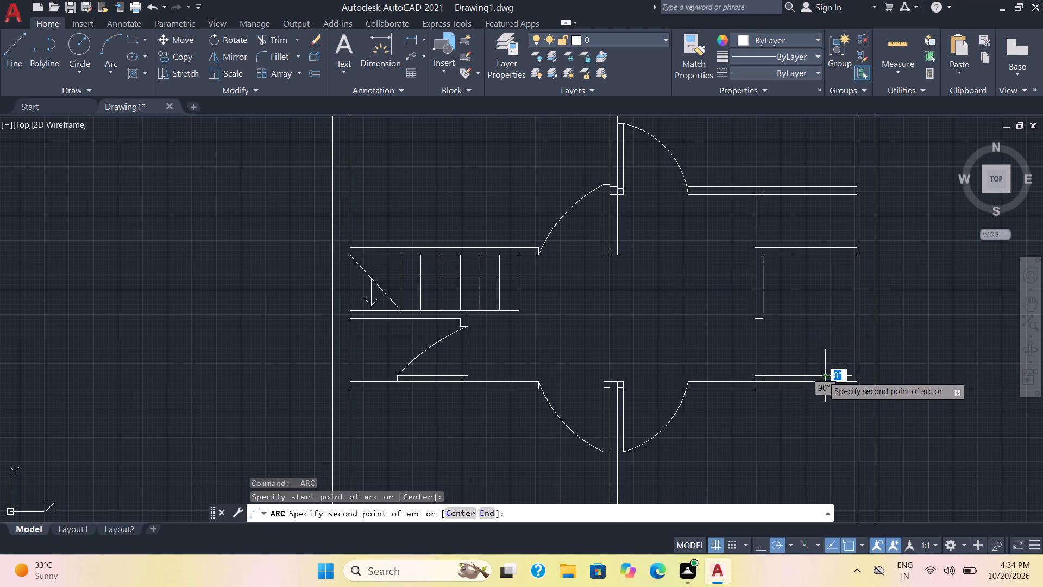
left_click(816, 347)
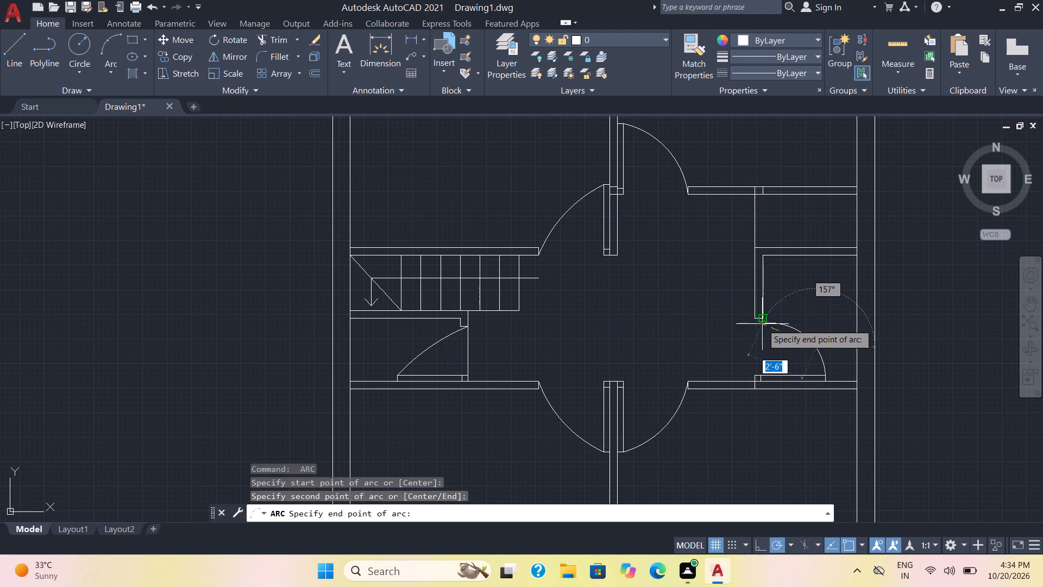
left_click(755, 322)
Draw a vertical guide line down the middle of the entrance opening in the bottom exterior wall, extending past the wall's outer face.
scroll(753, 406, "down", 1)
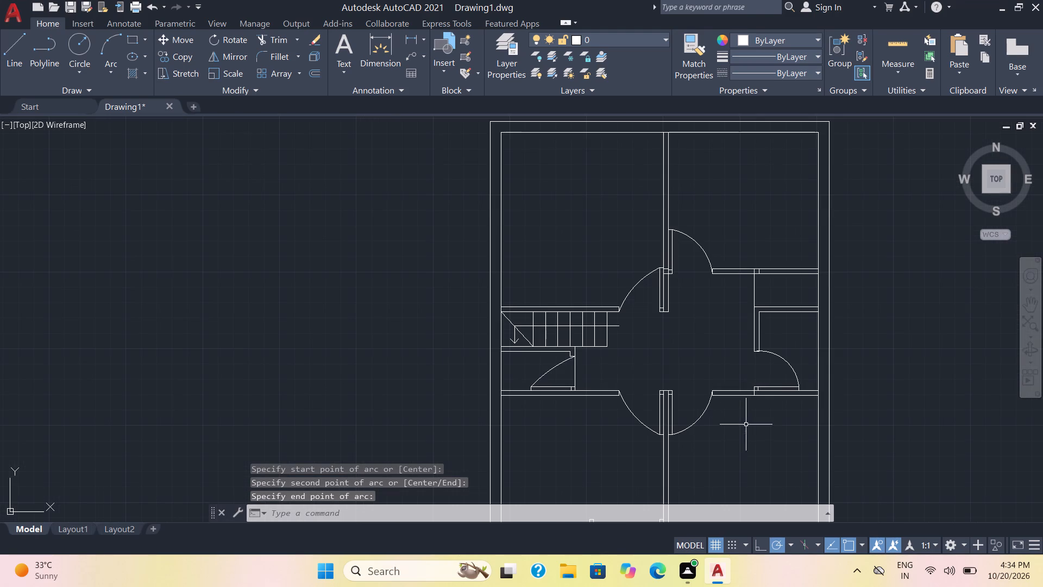
scroll(787, 373, "up", 1)
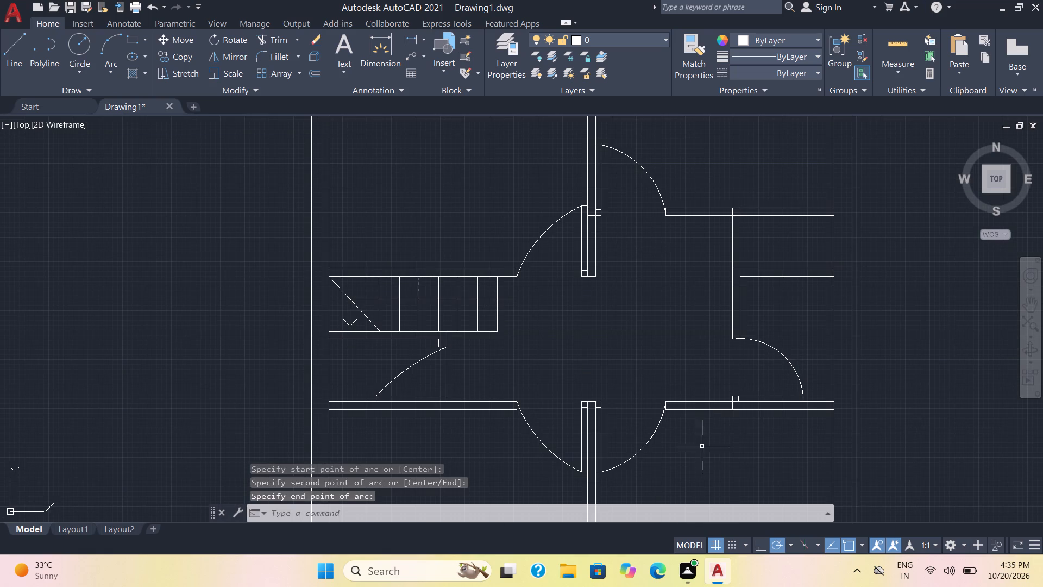
scroll(683, 380, "down", 2)
middle_click_drag(697, 439, 681, 271)
scroll(681, 271, "up", 2)
middle_click_drag(592, 365, 640, 304)
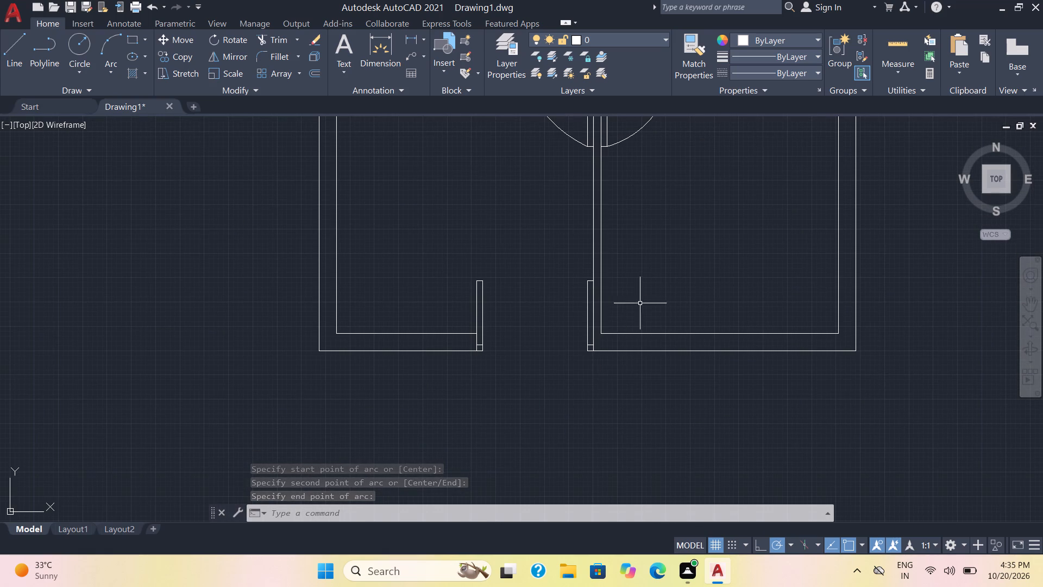
left_click(10, 51)
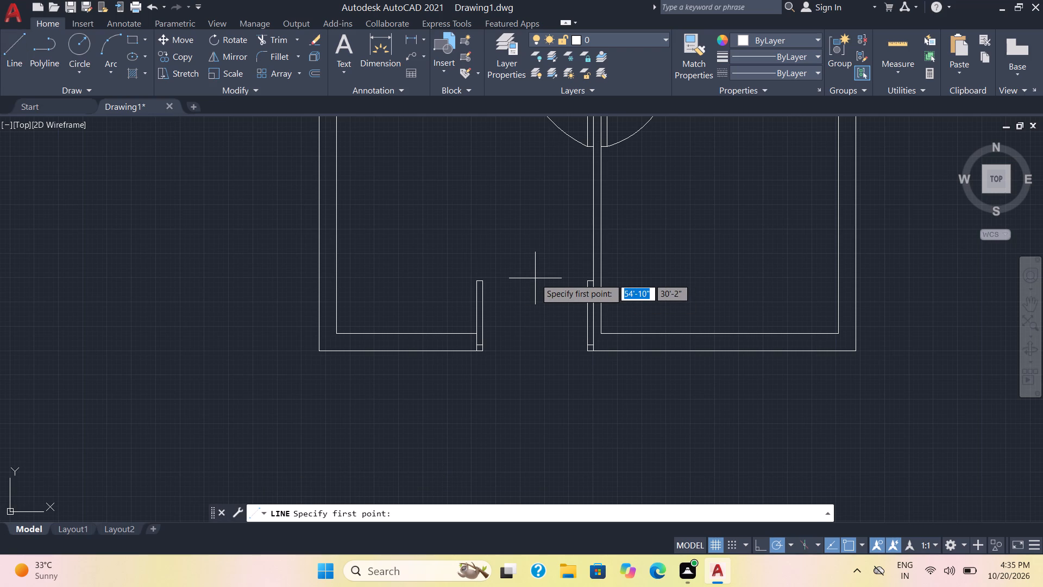
left_click(535, 278)
left_click(534, 371)
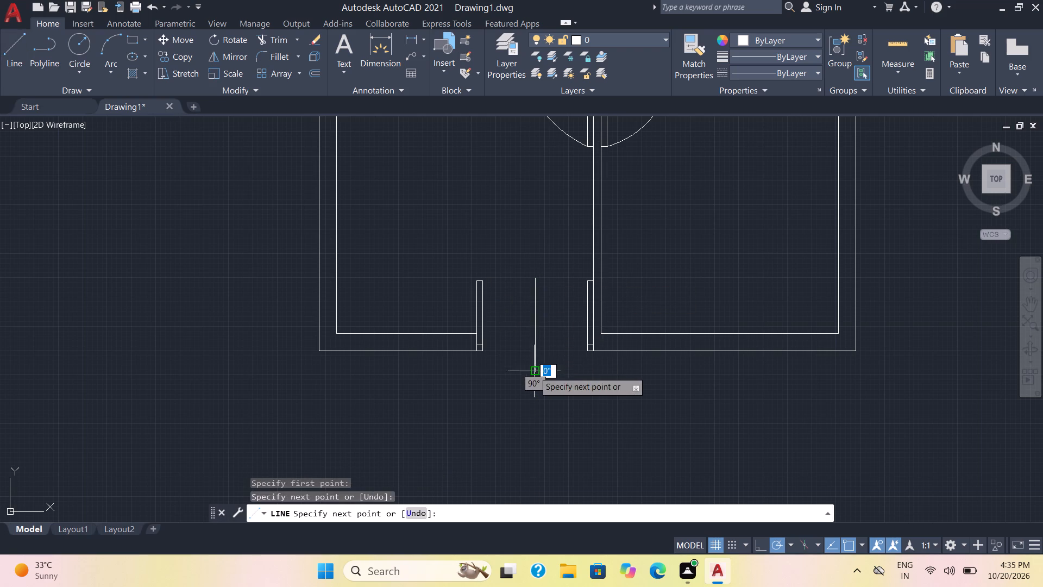
key("Escape")
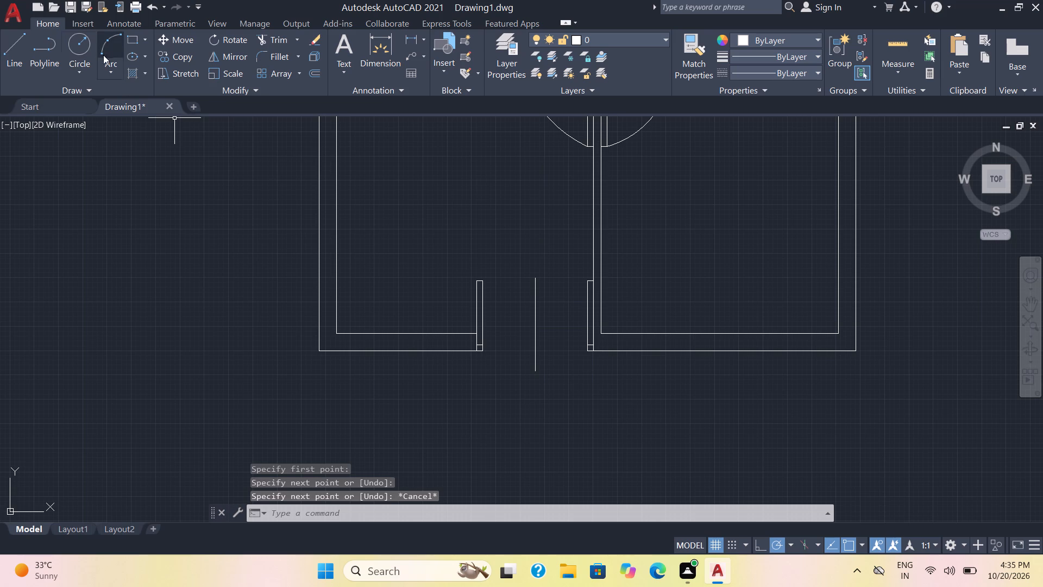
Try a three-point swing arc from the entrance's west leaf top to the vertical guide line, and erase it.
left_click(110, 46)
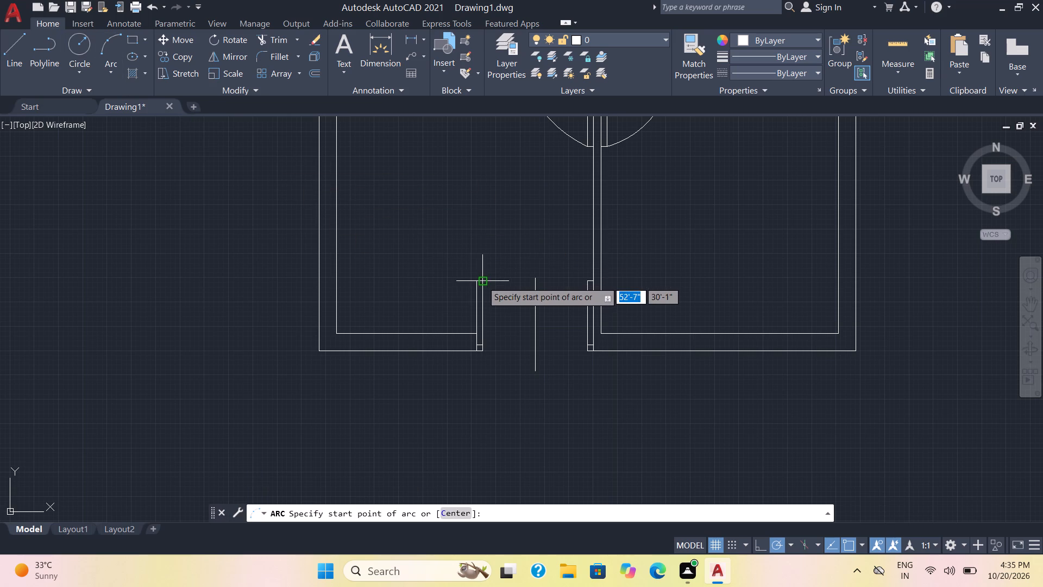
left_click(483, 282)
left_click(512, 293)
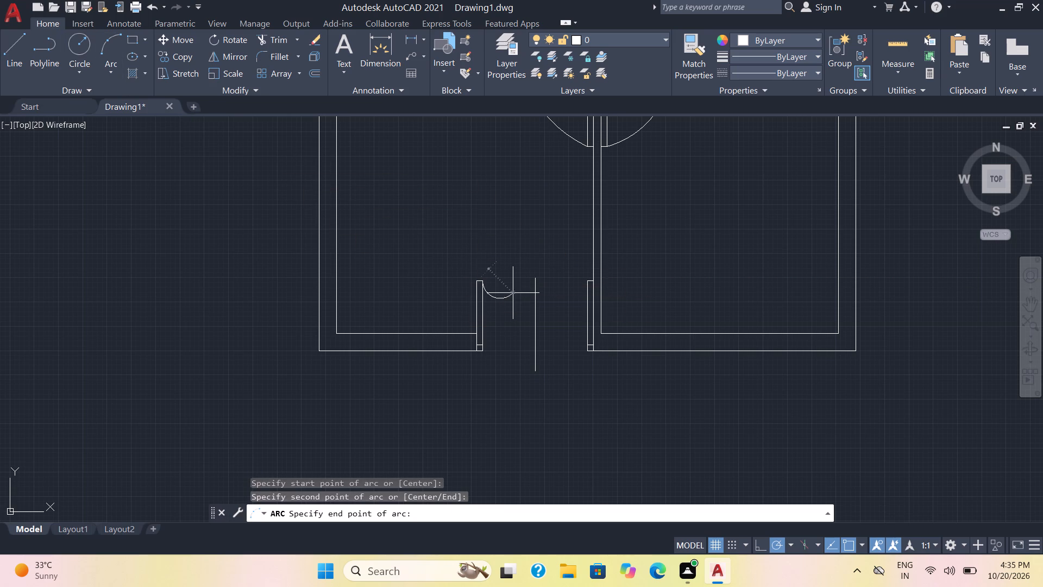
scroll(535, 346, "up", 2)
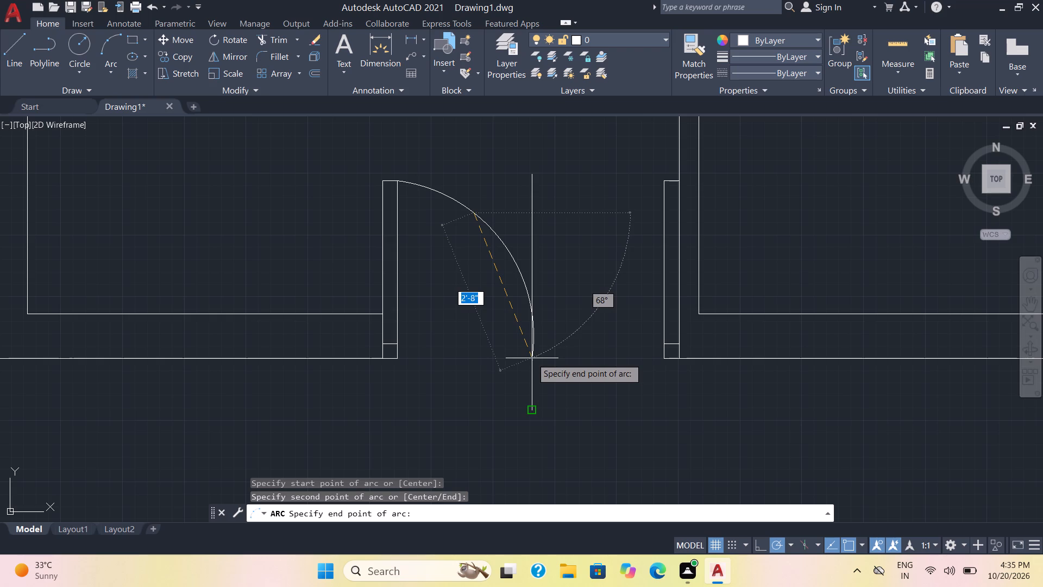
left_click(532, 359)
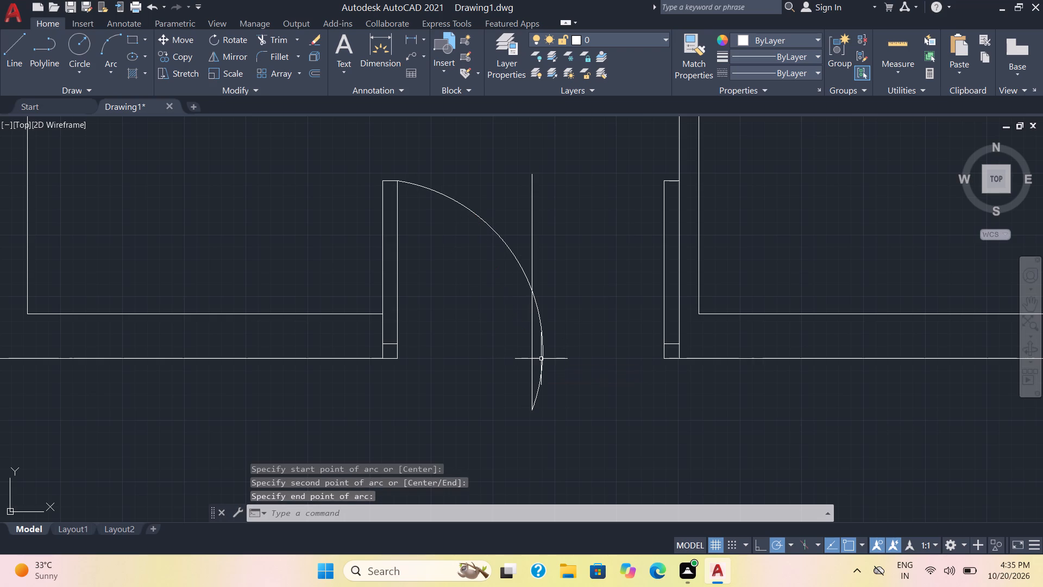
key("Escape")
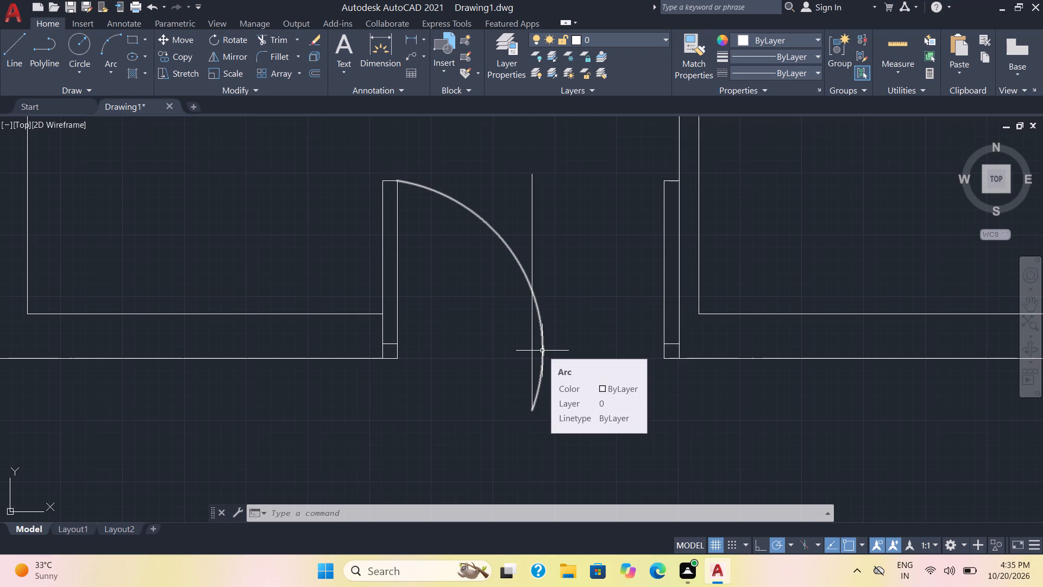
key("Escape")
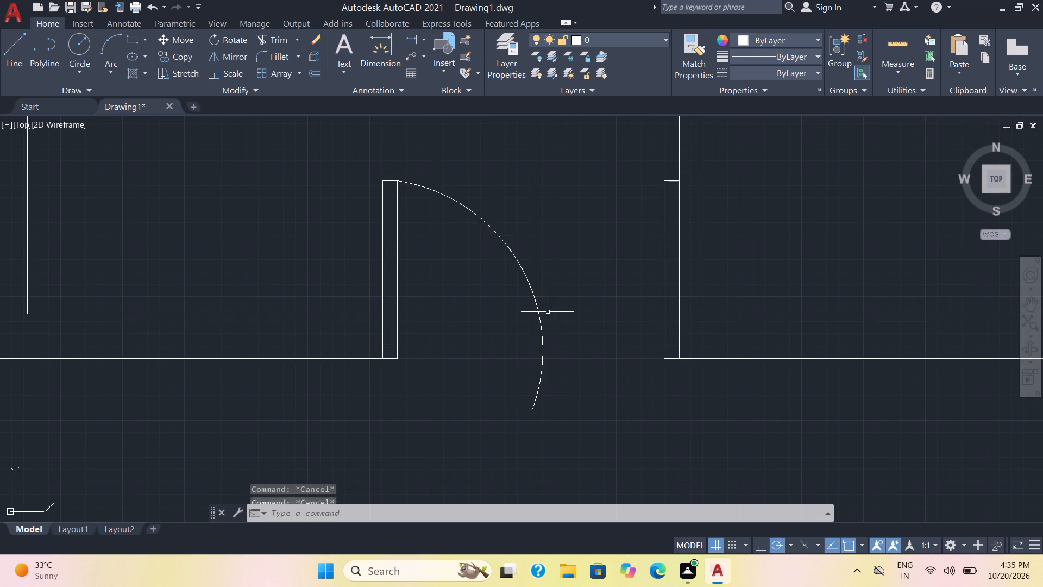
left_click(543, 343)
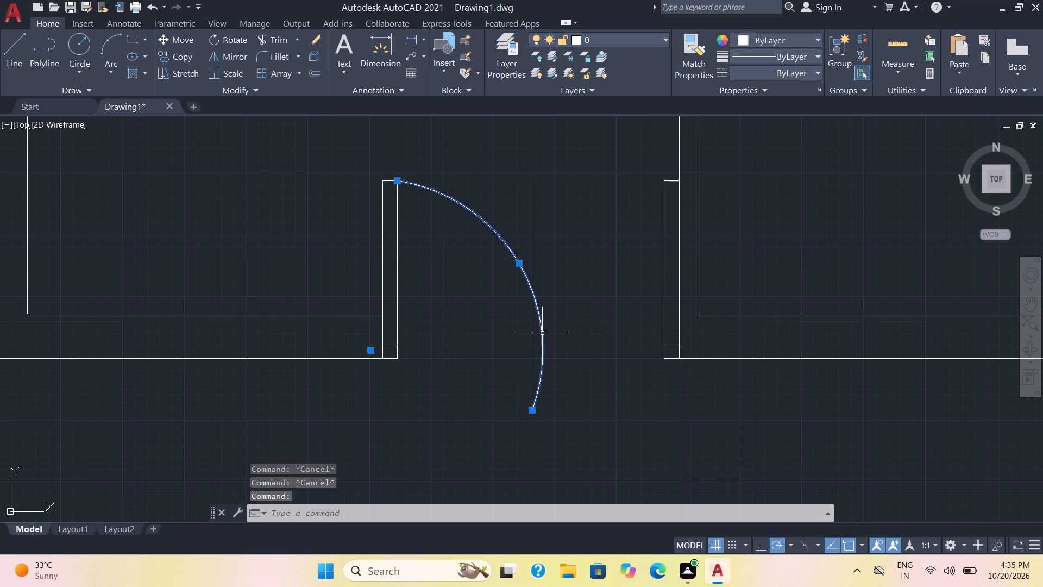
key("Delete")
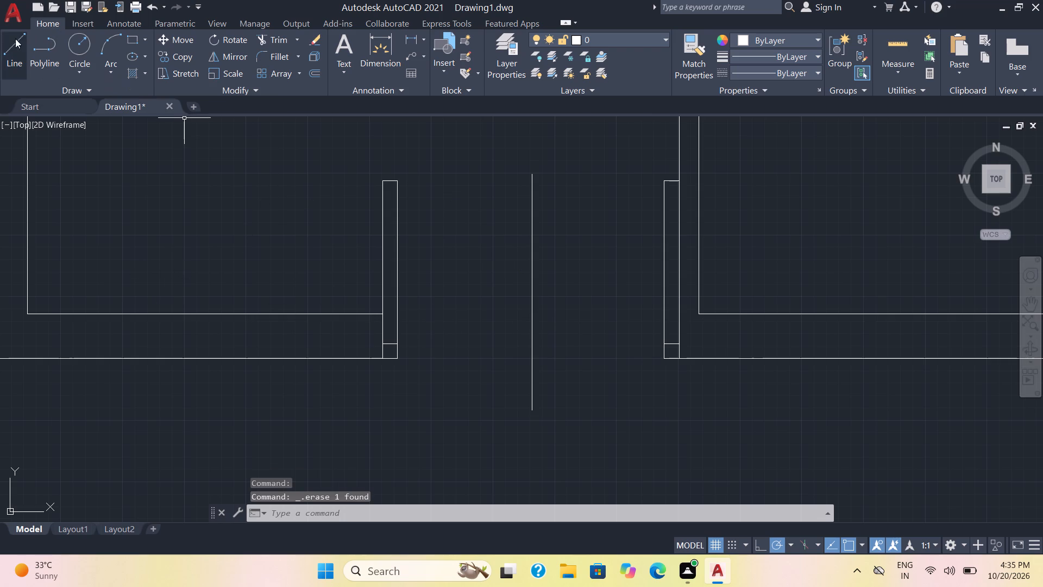
Draw a horizontal guide line from the lower corner of the entrance's east leaf westward across the vertical guide line.
left_click(10, 43)
left_click(667, 358)
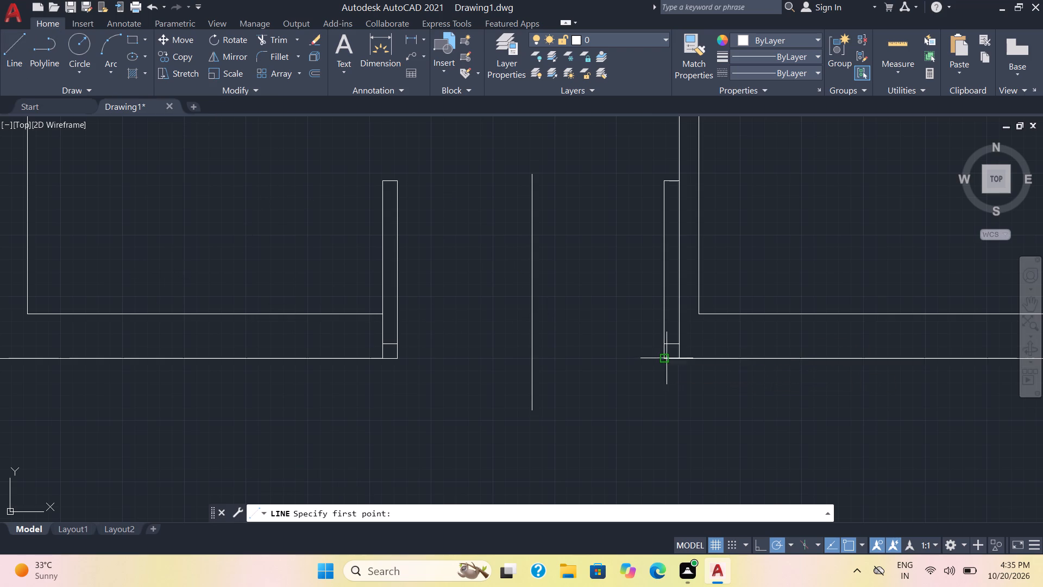
left_click(463, 354)
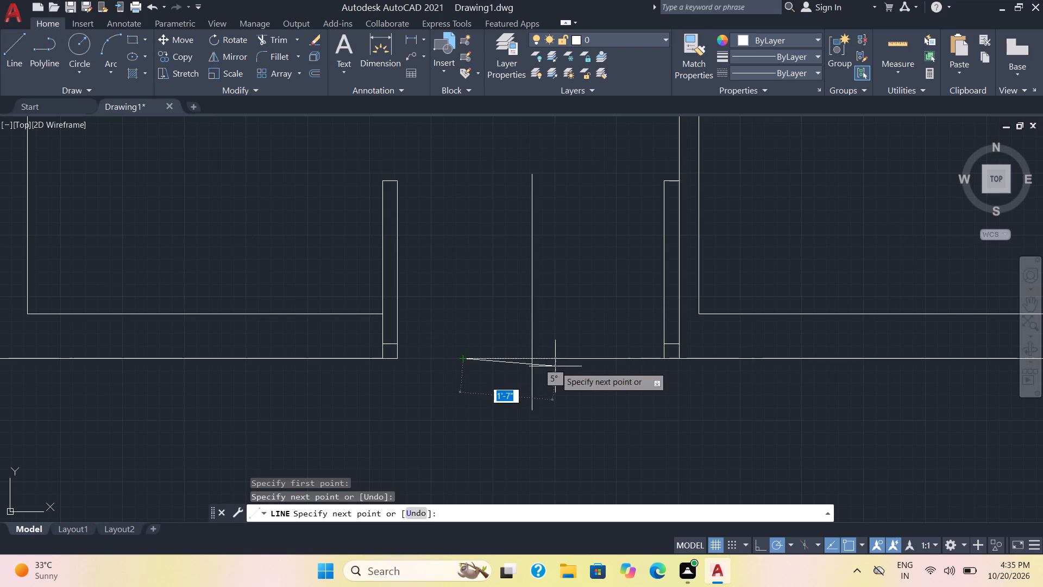
key("Escape")
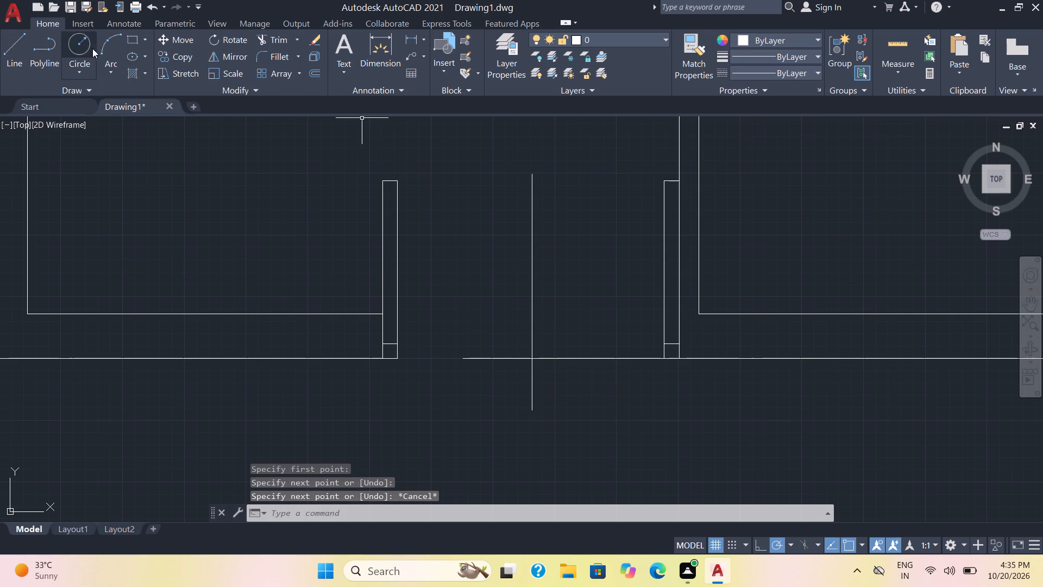
Draw a three-point swing arc from the entrance's west leaf top to the intersection of the two guide lines.
left_click(108, 38)
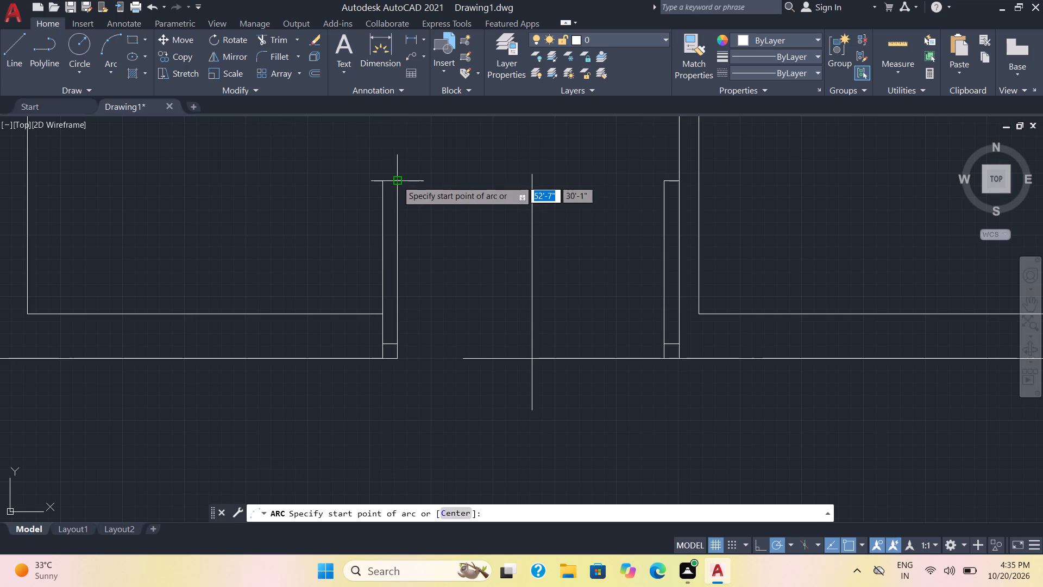
left_click(397, 180)
left_click(481, 217)
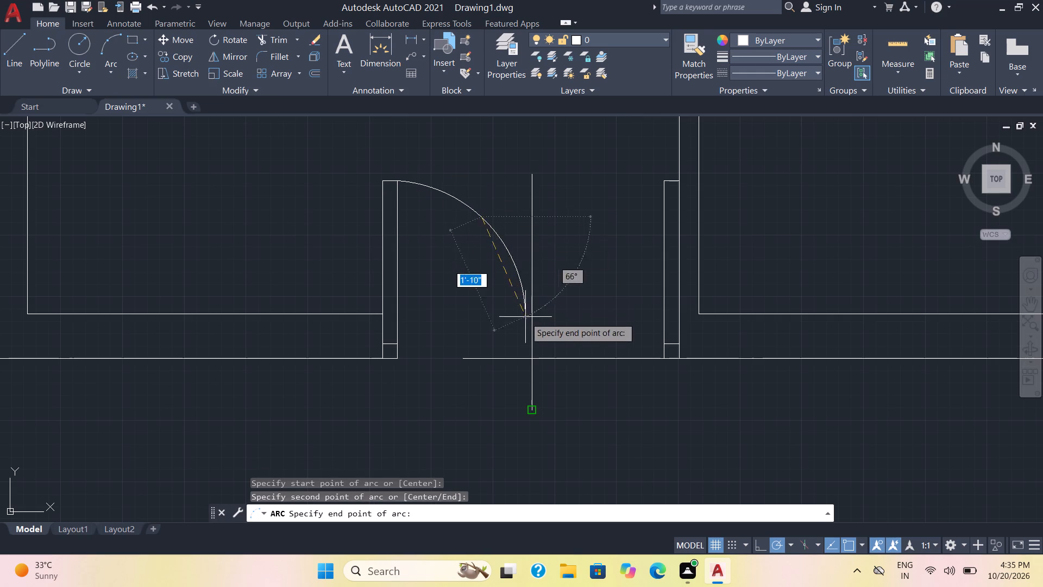
left_click(530, 357)
Draw a three-point swing arc from the entrance's east leaf top to the intersection of the two guide lines.
key("space")
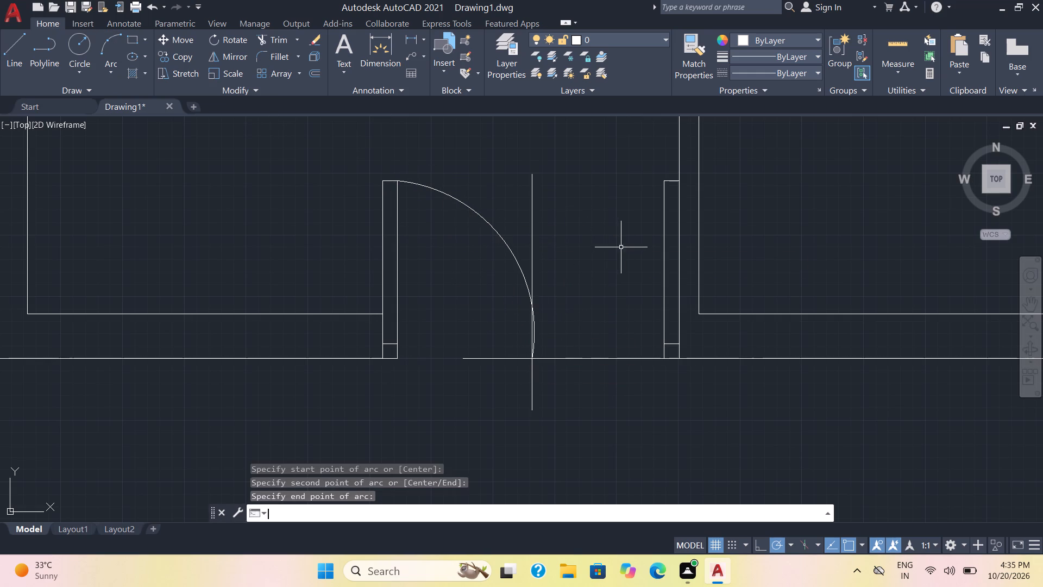
left_click(663, 182)
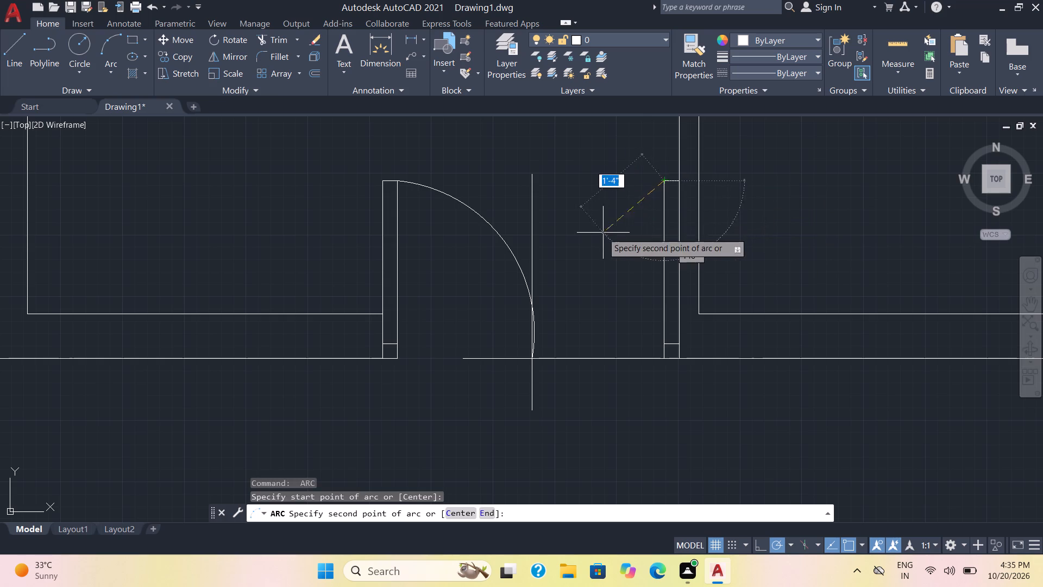
left_click(596, 208)
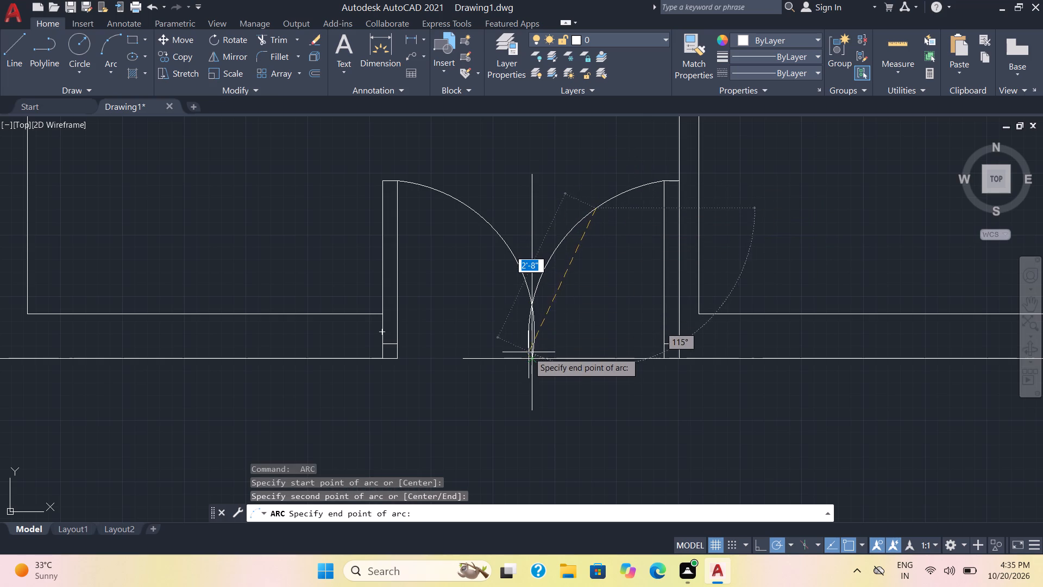
left_click(529, 357)
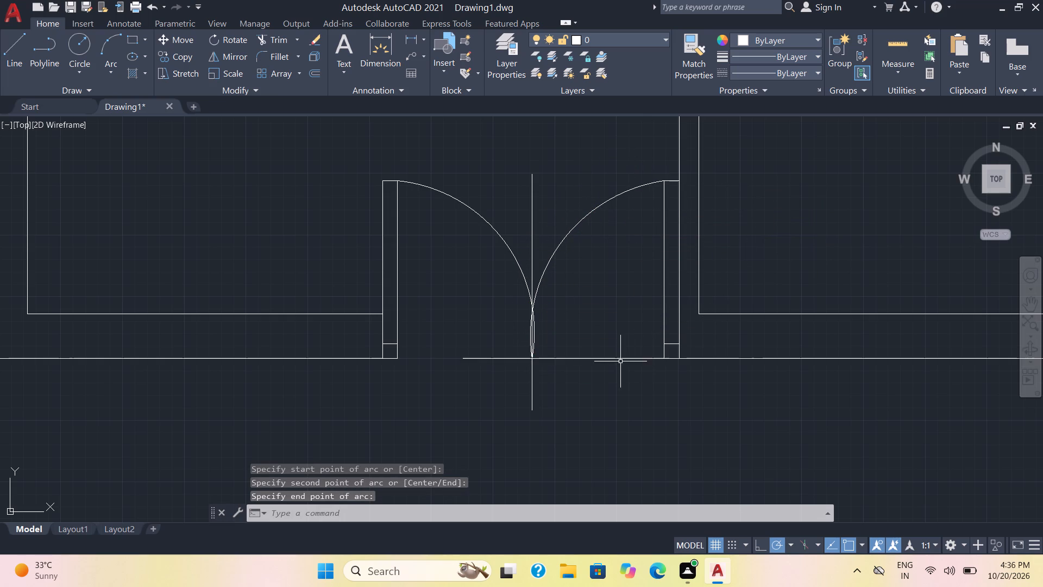
Erase the horizontal and vertical guide lines in the entrance opening.
left_click(616, 359)
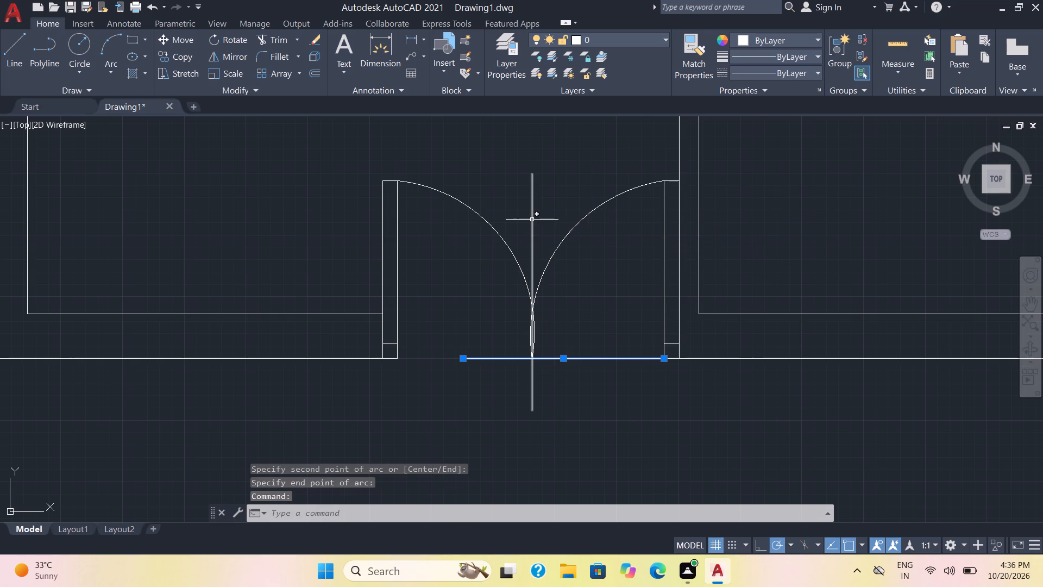
left_click(532, 220)
key("Delete")
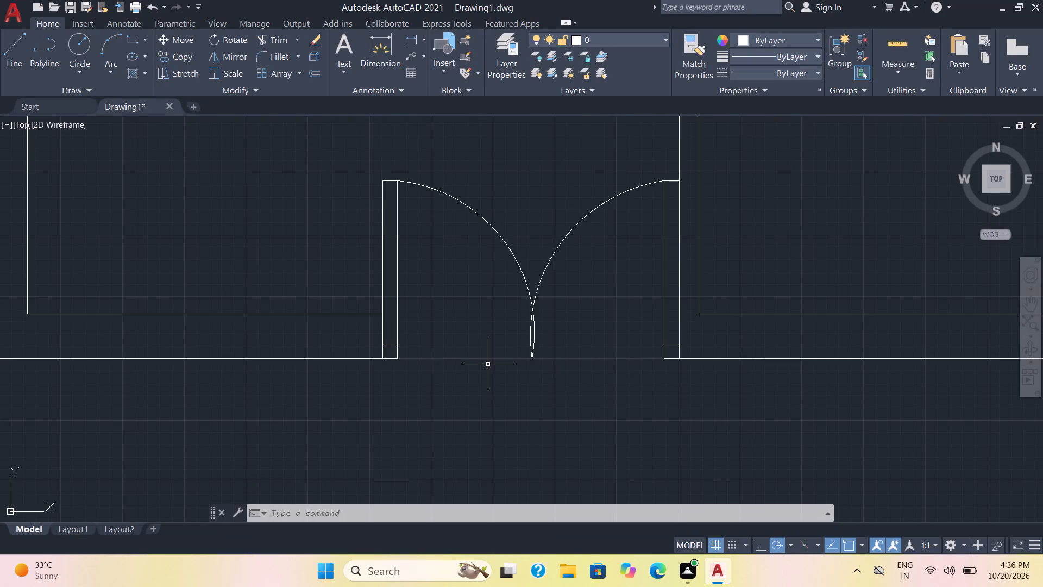
Extend the bottom exterior wall's outer line westward across the entrance opening to the west leaf, using the Trim command.
type("tr")
key("Return")
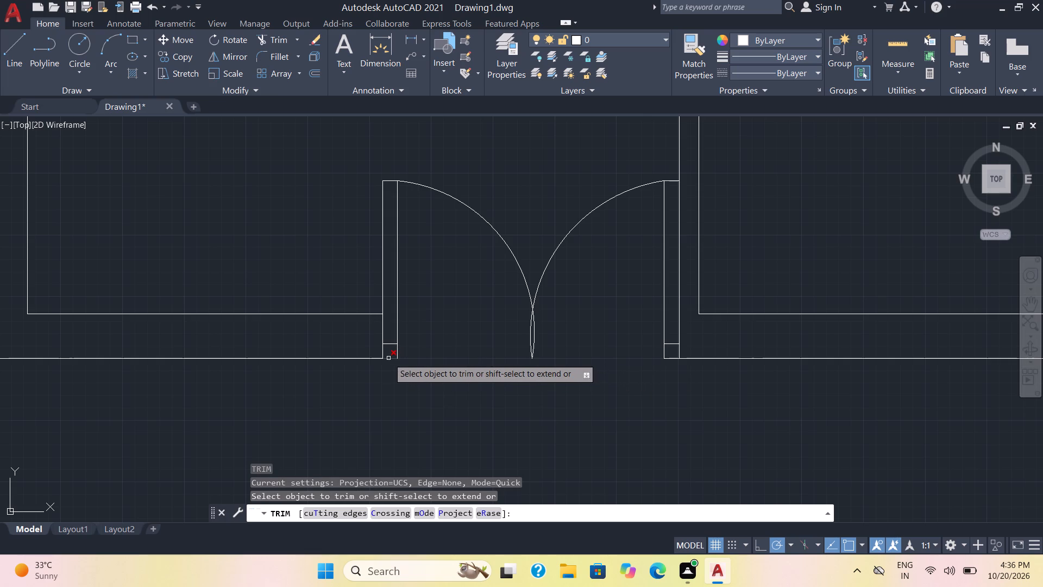
left_click(687, 359, "shift")
scroll(561, 389, "down", 3)
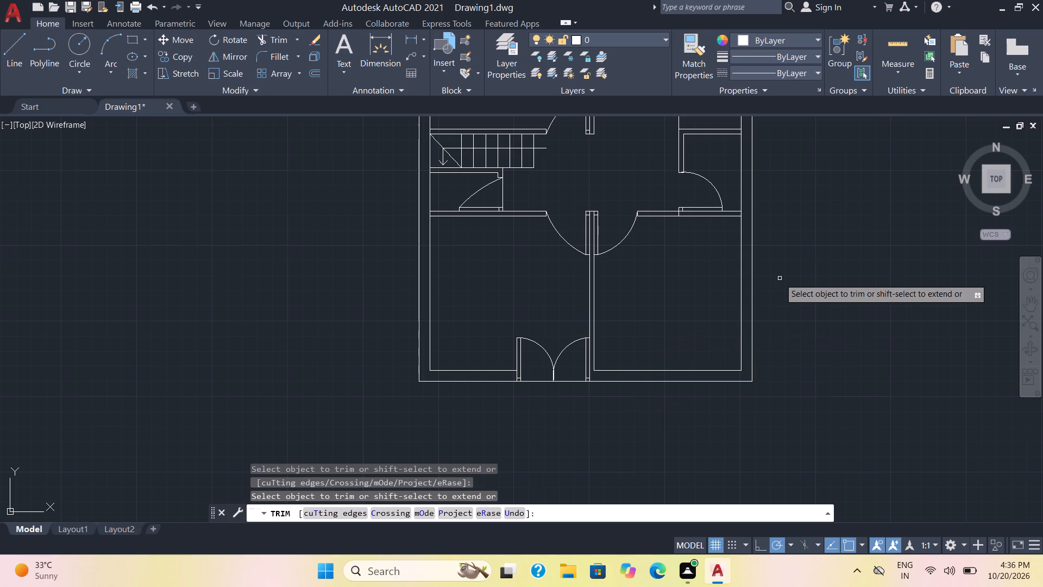
scroll(780, 278, "down", 1)
middle_click_drag(780, 278, 740, 470)
scroll(739, 419, "up", 2)
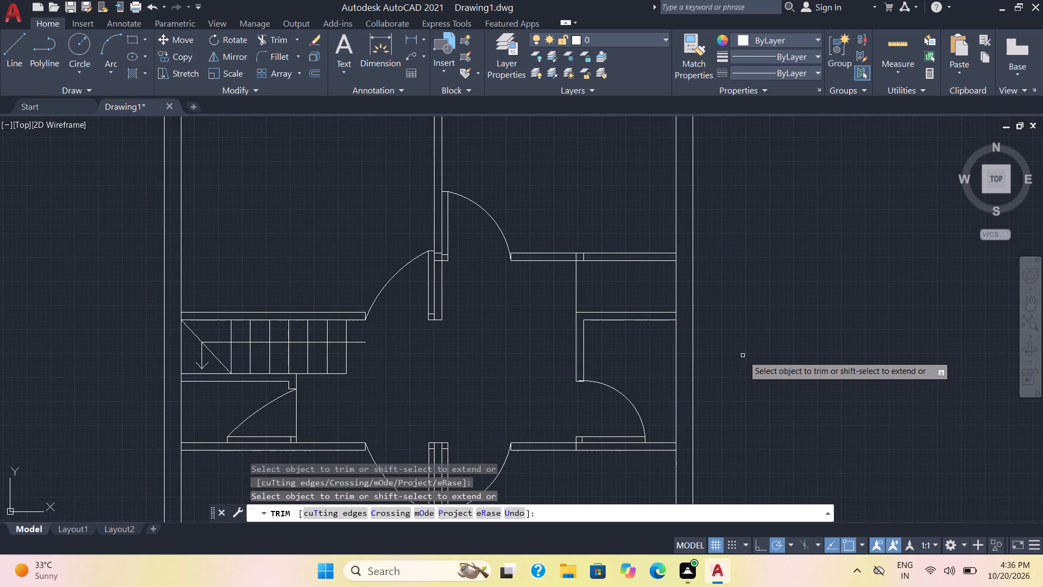
scroll(743, 359, "down", 1)
key("Escape")
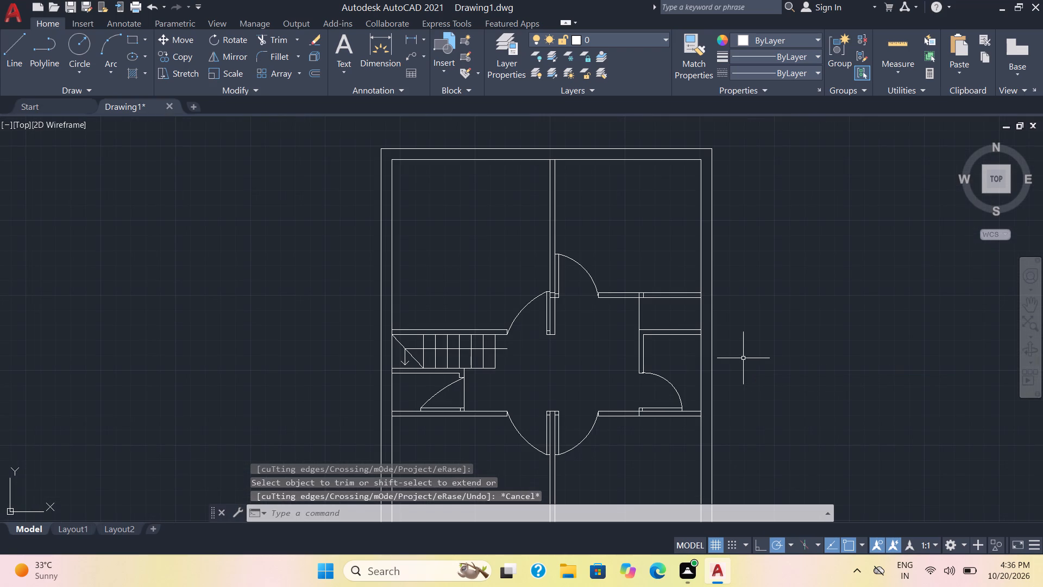
Offset the top wall's inner line 3' downward and the east wall's inner line 3' inward.
key("o")
key("Return")
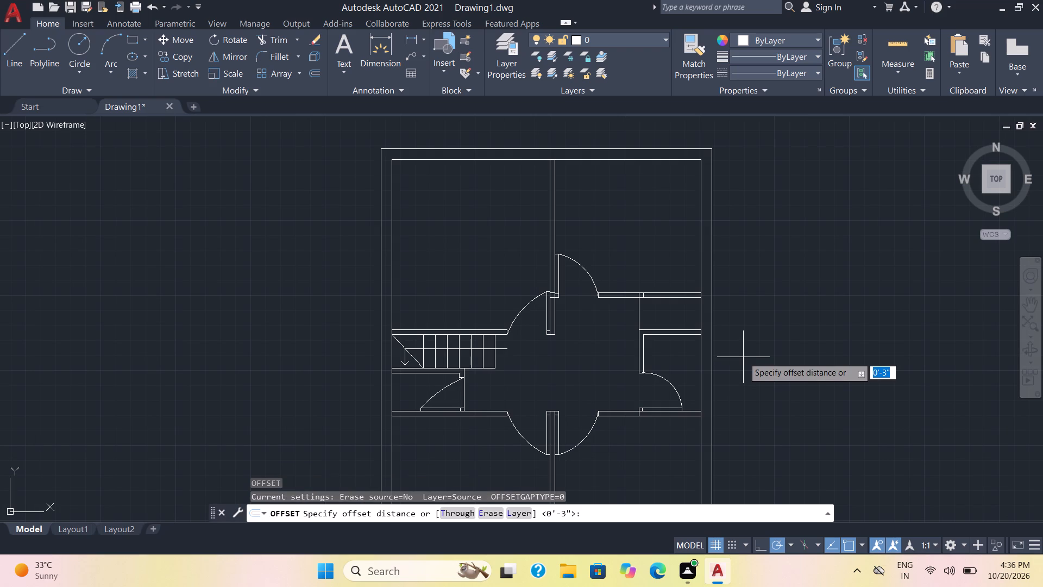
type("3'")
key("Return")
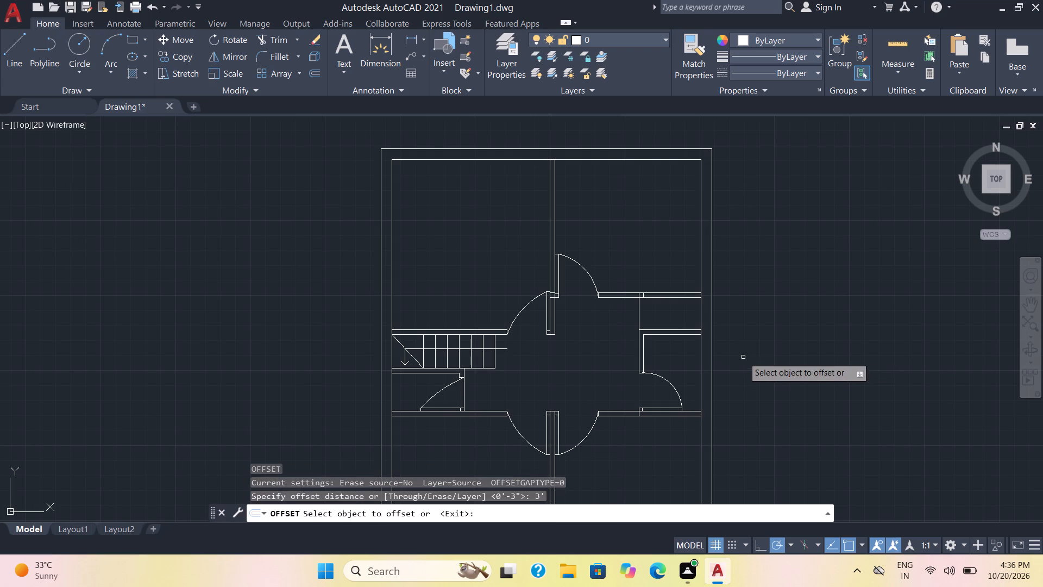
left_click(593, 158)
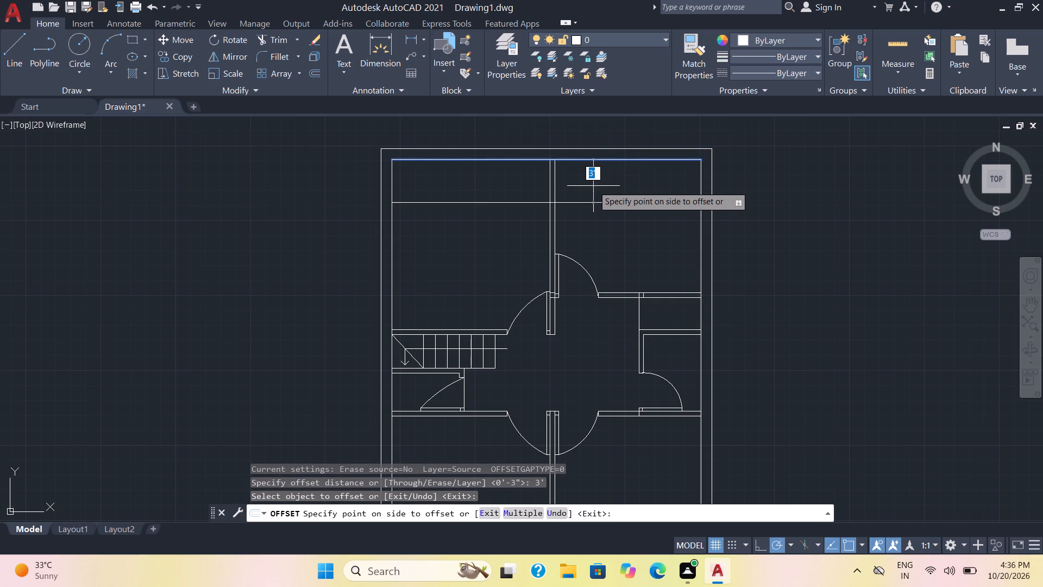
left_click(593, 186)
left_click(701, 238)
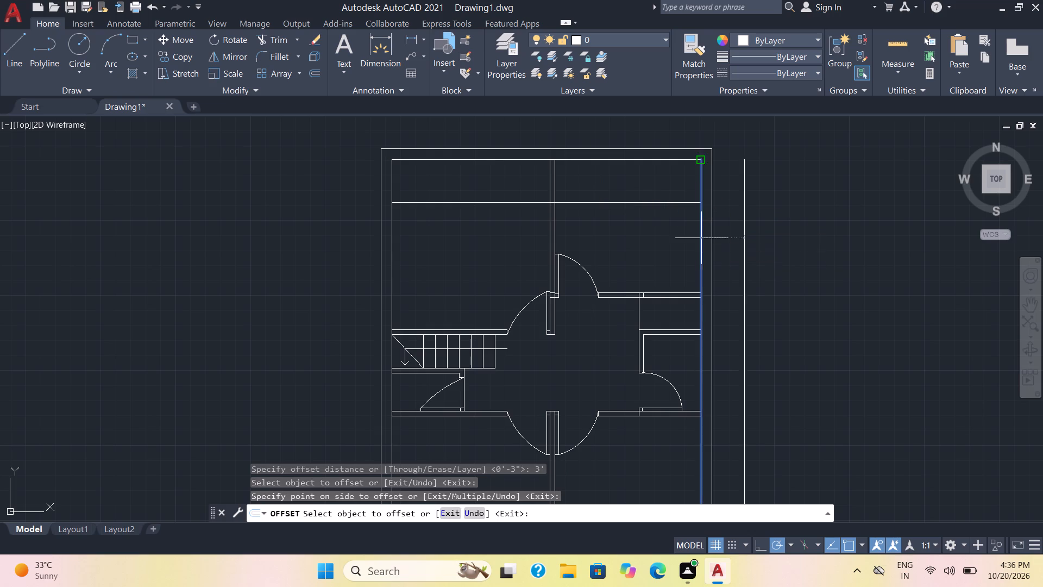
left_click(669, 241)
key("Escape")
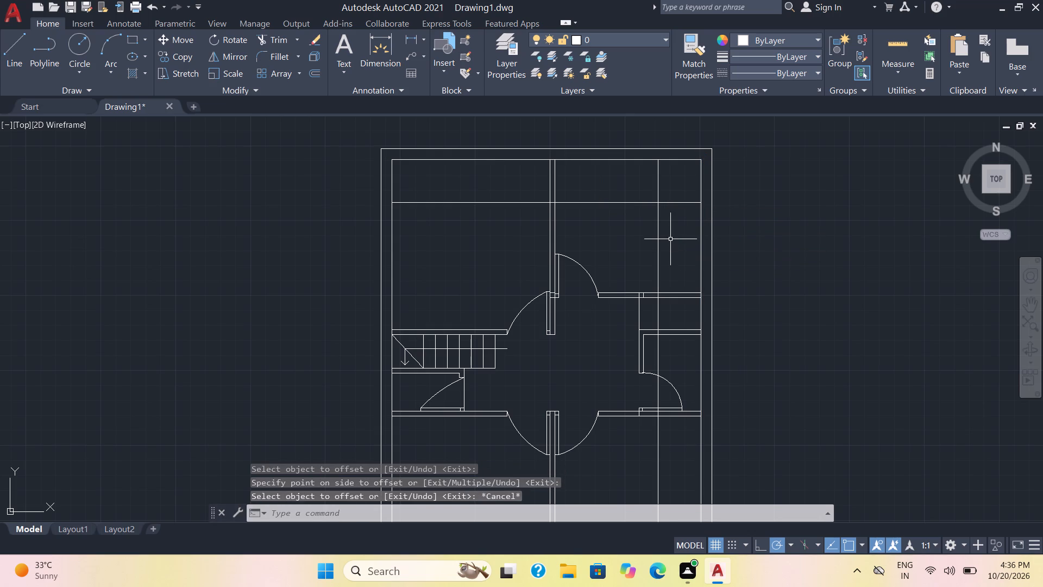
Trim the 3' offset lines into a corner in the northeast room, cutting the vertical at its bottom wall and removing the northwest room's portion.
key("t")
key("r")
key("Return")
left_click_drag(655, 186, 664, 186)
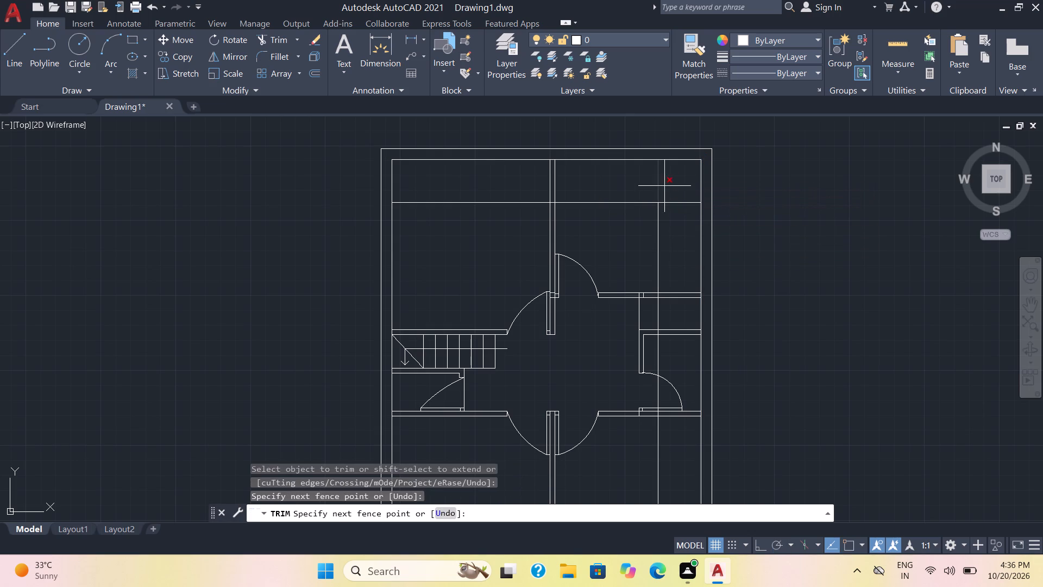
left_click_drag(664, 186, 678, 221)
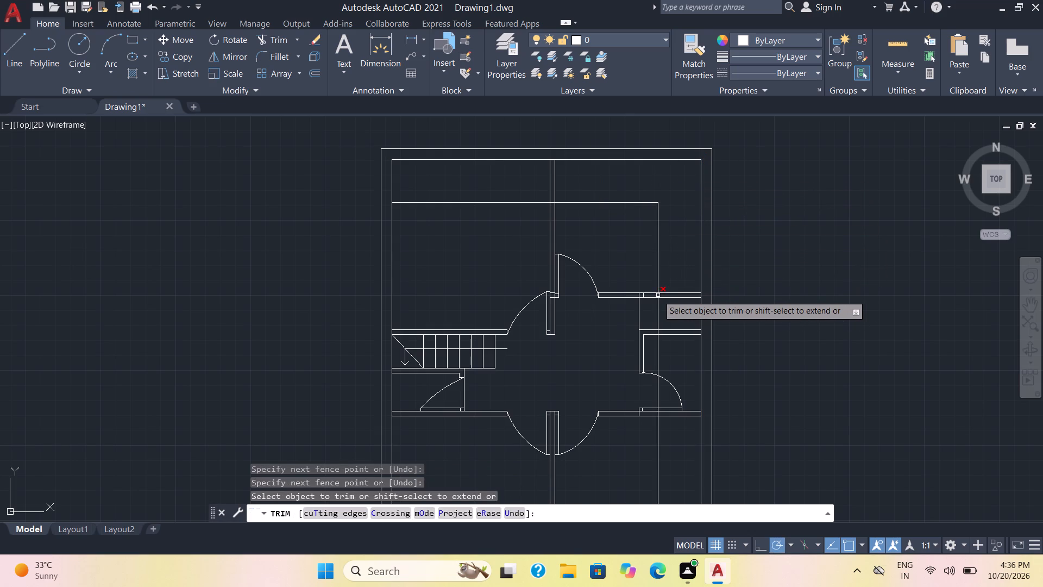
left_click(659, 295)
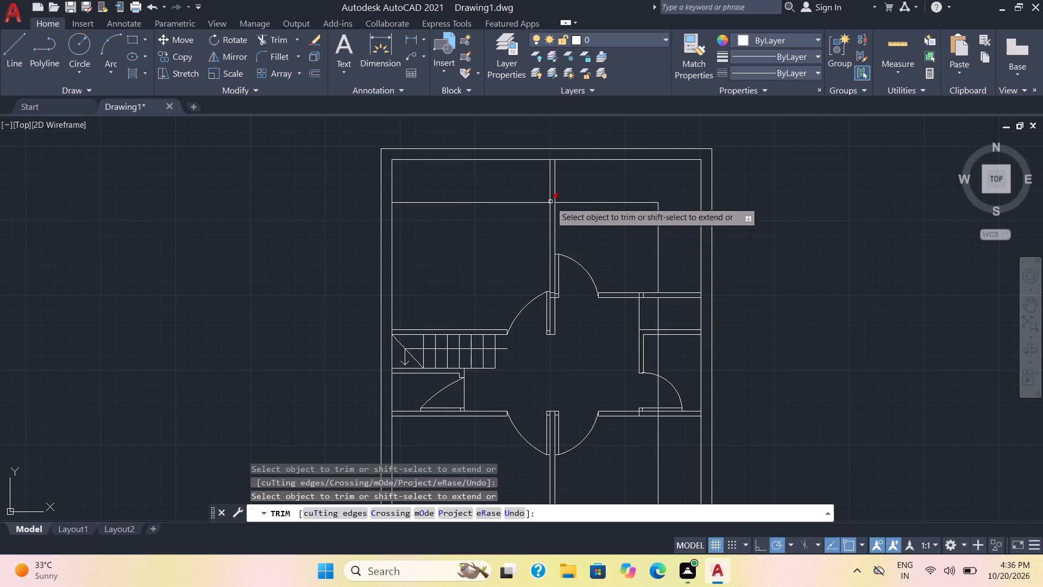
left_click(552, 203)
left_click(532, 204)
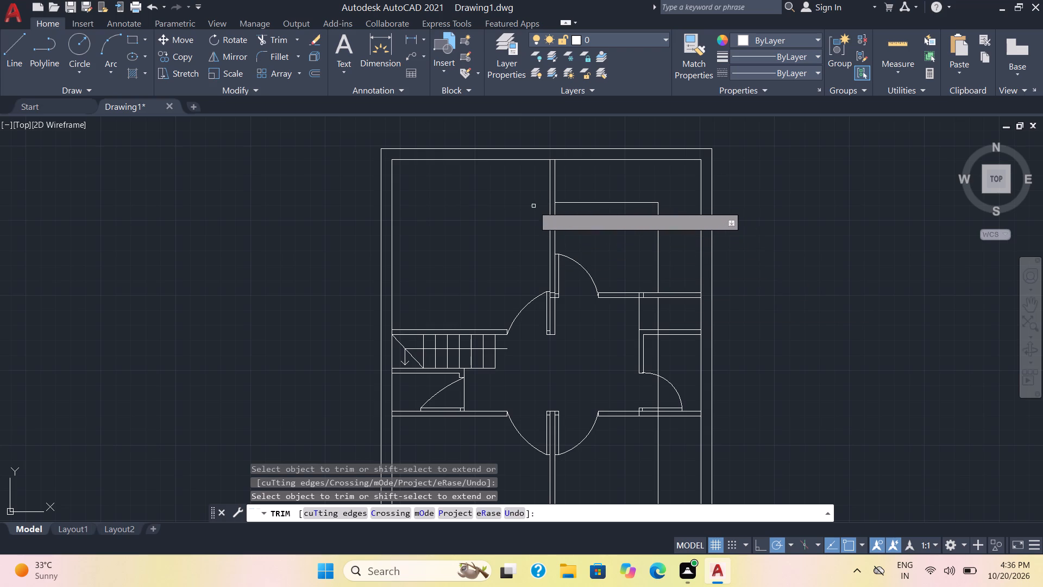
key("Escape")
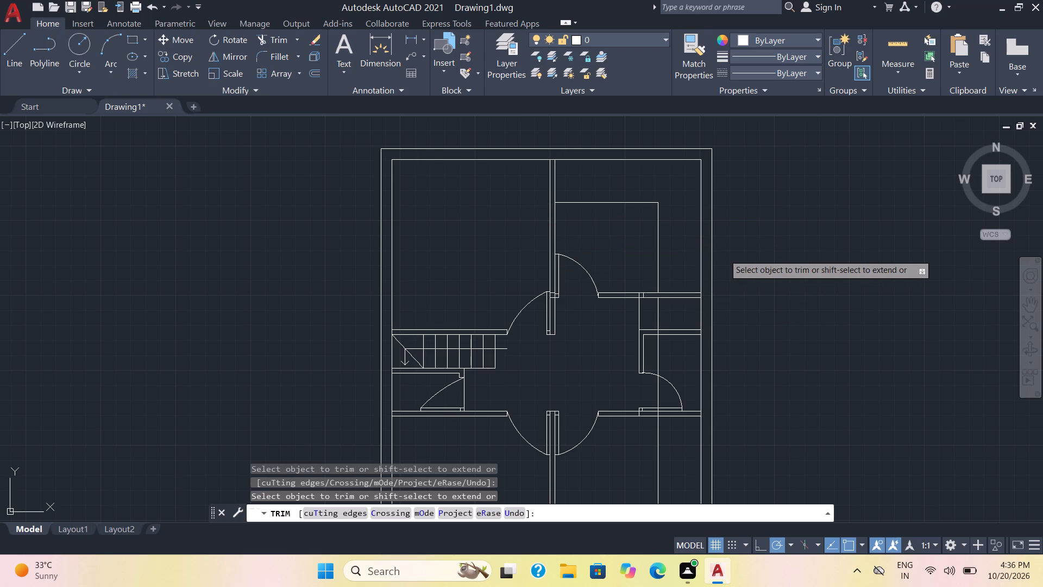
Erase the leftover vertical offset line below the northeast room.
left_click(659, 314)
key("Delete")
scroll(734, 329, "down", 1)
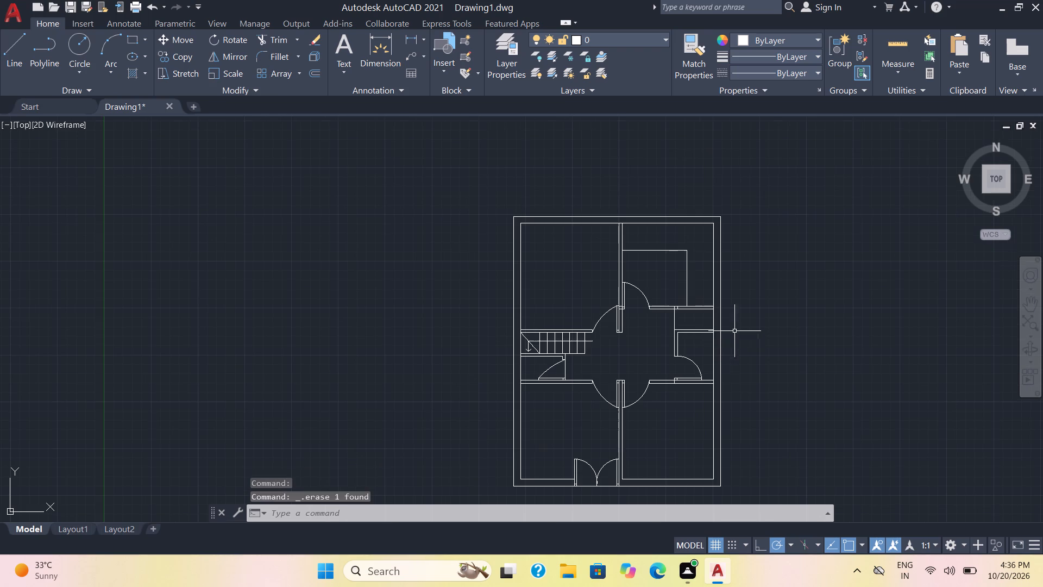
middle_click_drag(737, 349, 743, 327)
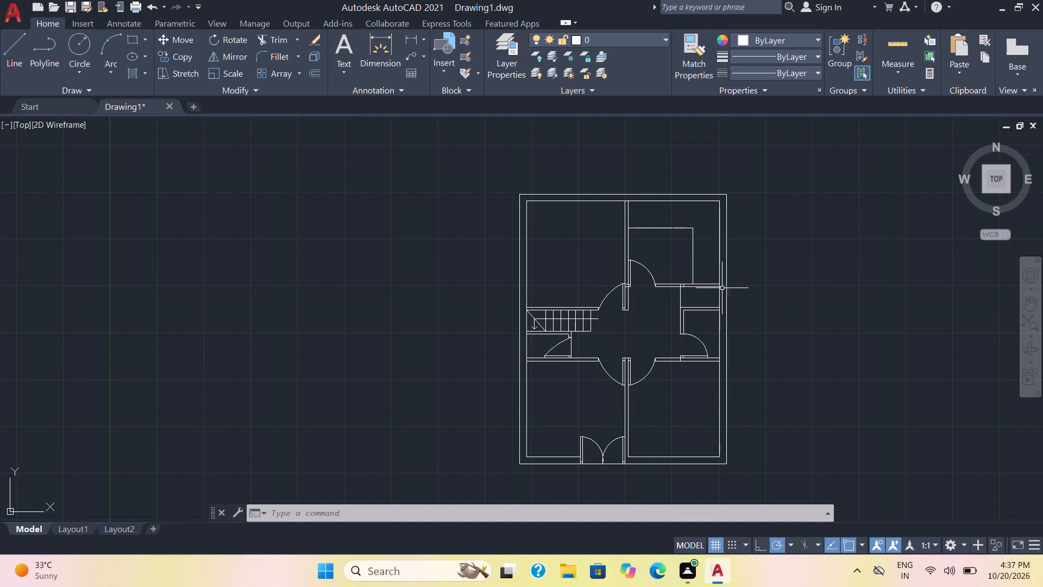
Offset the upper line of the northeast room's bottom wall 3' upward into the room.
key("o")
key("Return")
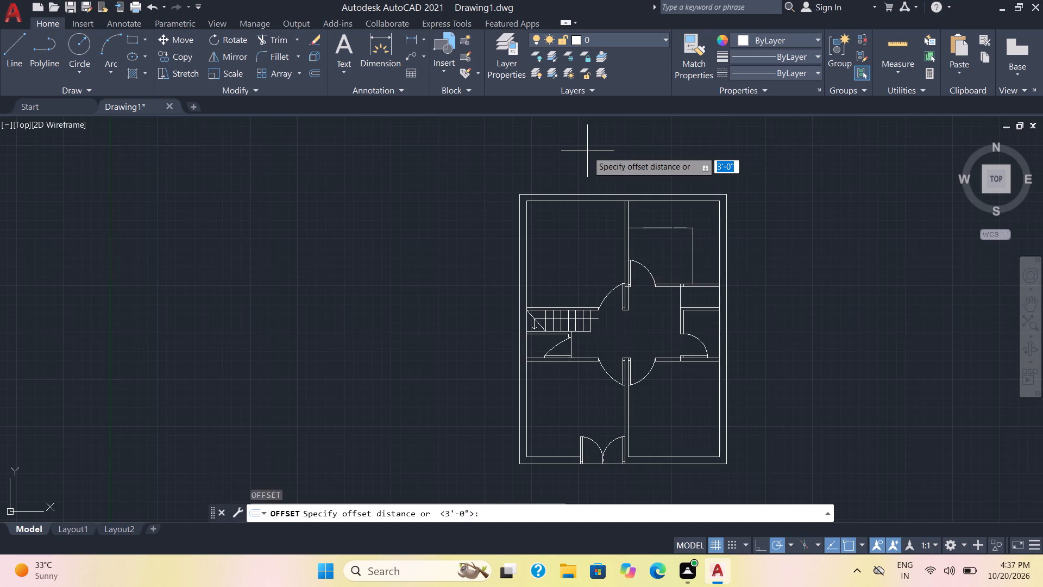
type("3'")
key("Return")
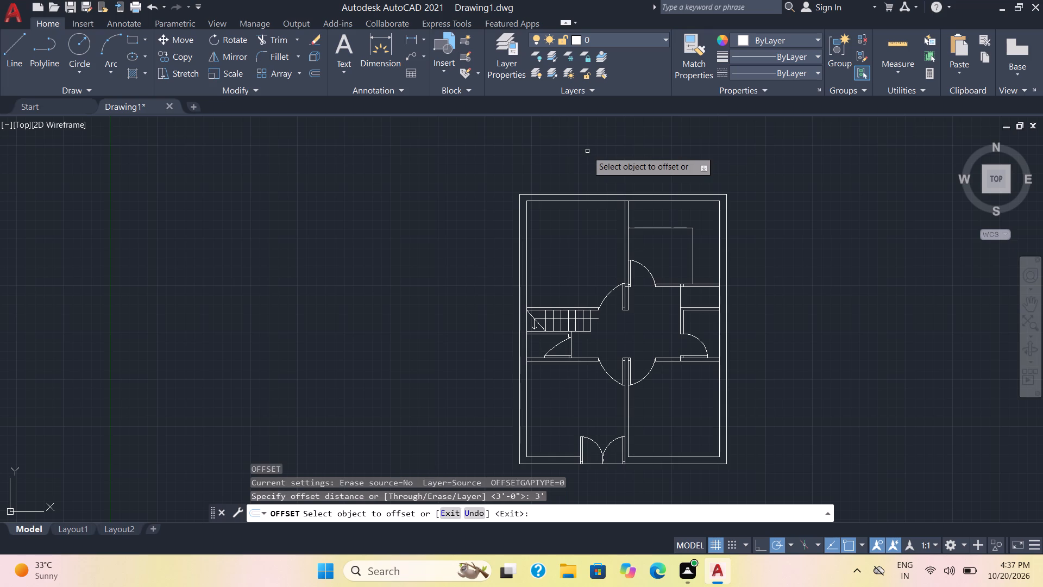
left_click(703, 284)
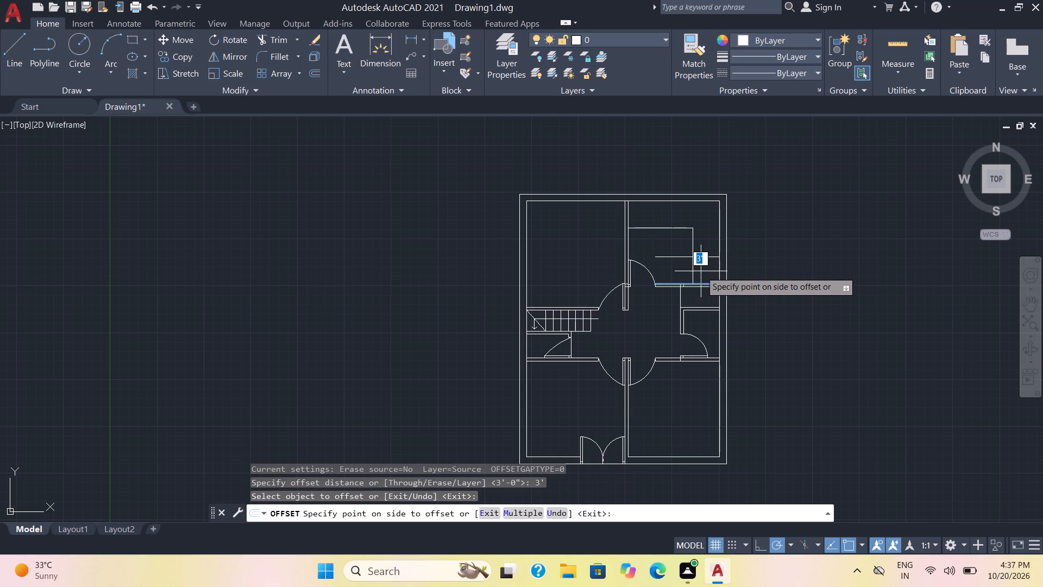
left_click(701, 267)
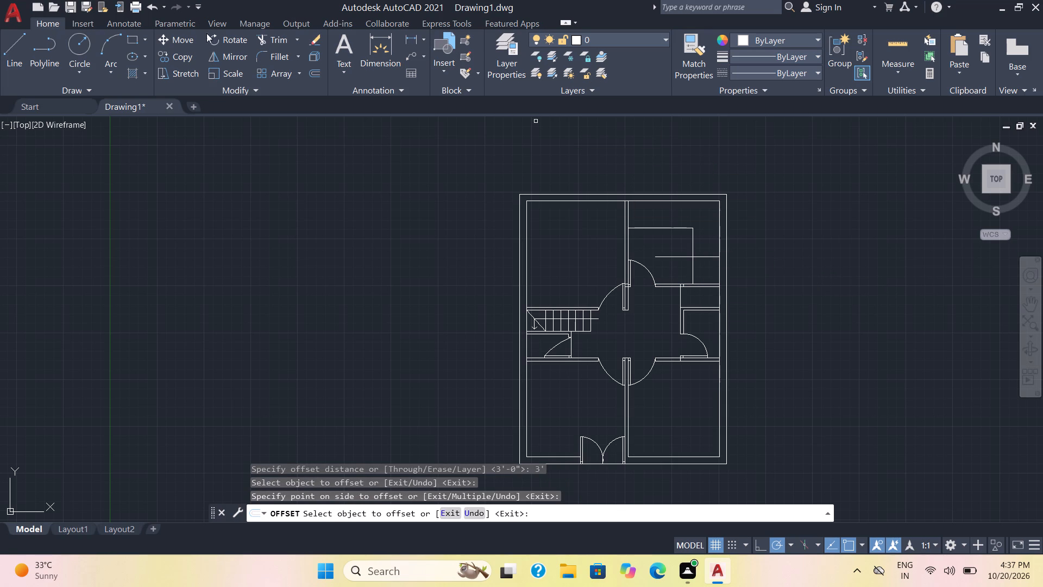
Trim the crossing offset lines in the northeast room into a stepped outline ending at the east wall.
left_click(269, 45)
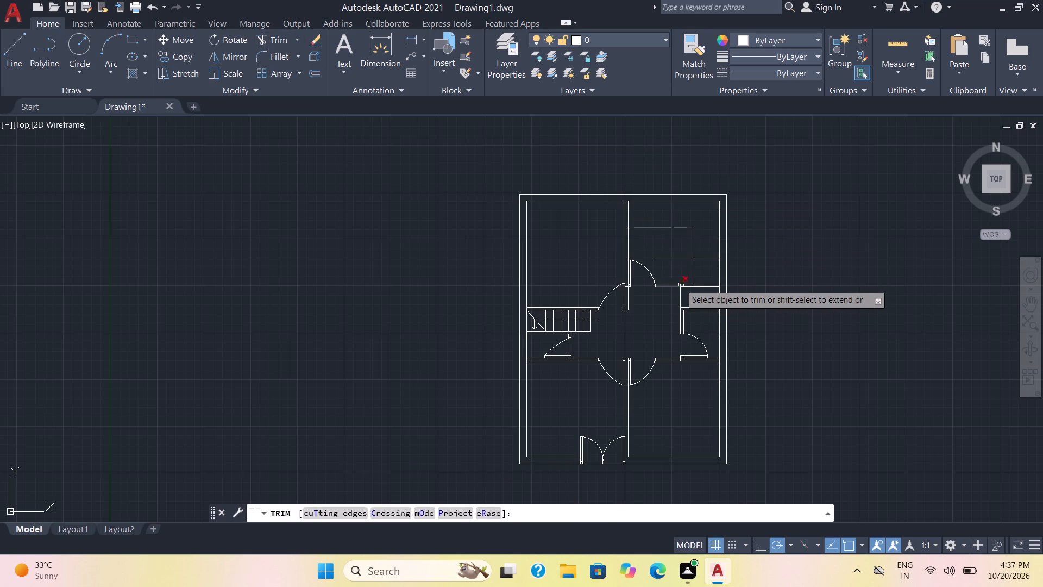
left_click(694, 279)
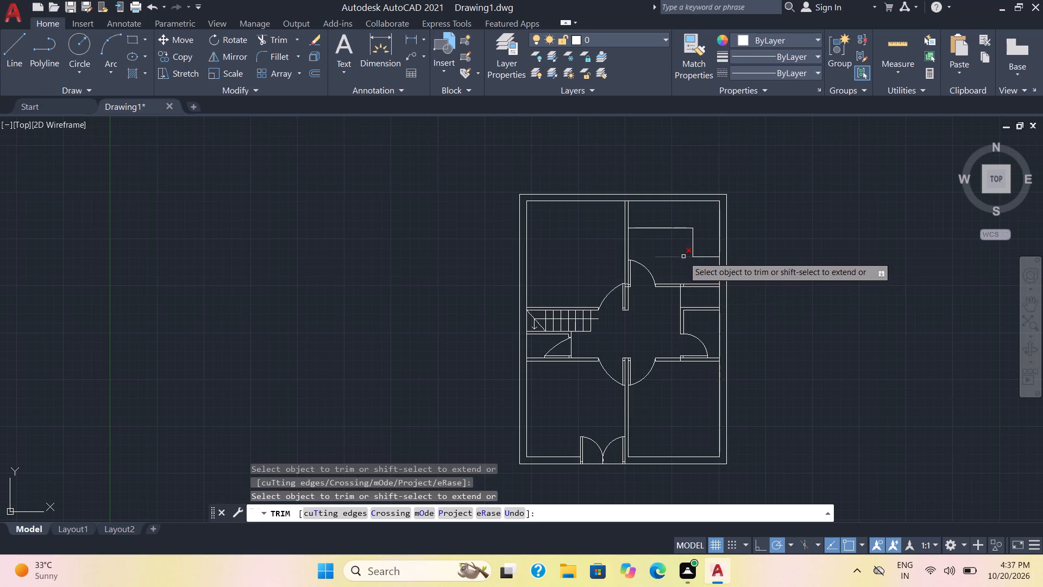
left_click(683, 257)
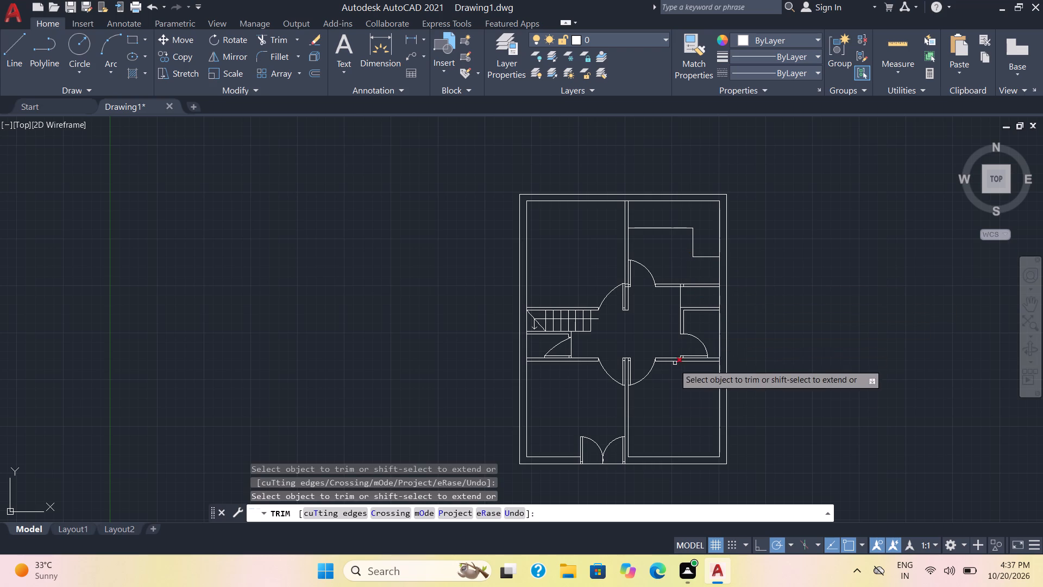
Trim the short line inside the southeast room's top wall and the east wall's inner line where the two walls meet.
scroll(670, 387, "up", 3)
left_click(700, 278)
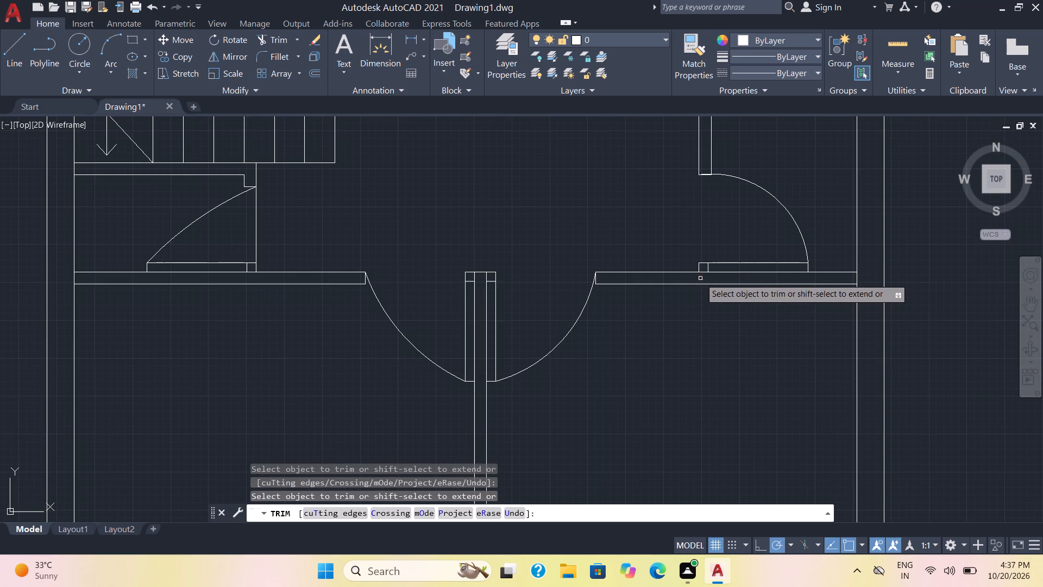
scroll(533, 280, "down", 2)
scroll(749, 315, "up", 3)
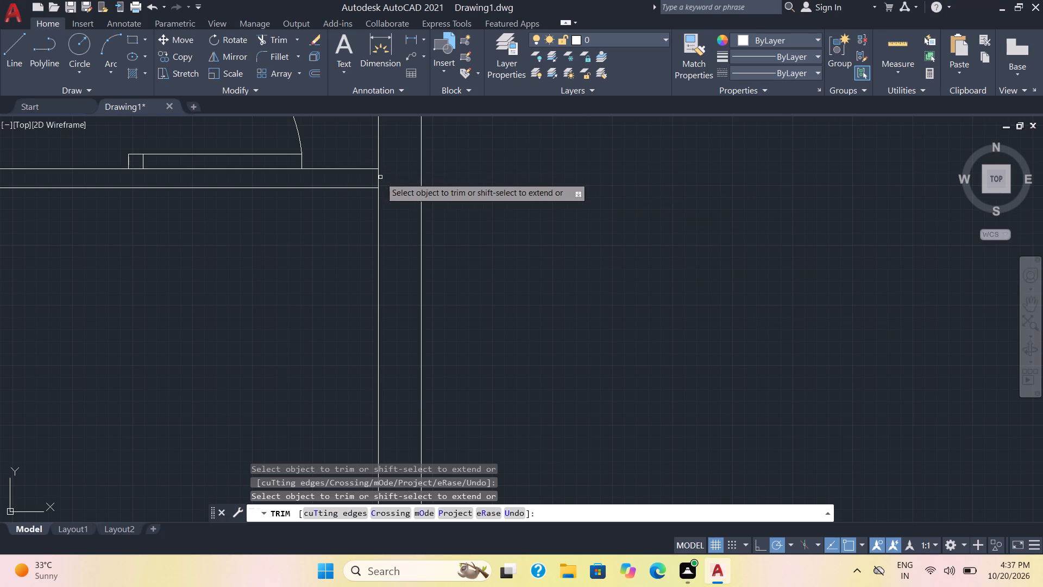
left_click(378, 178)
scroll(669, 251, "down", 2)
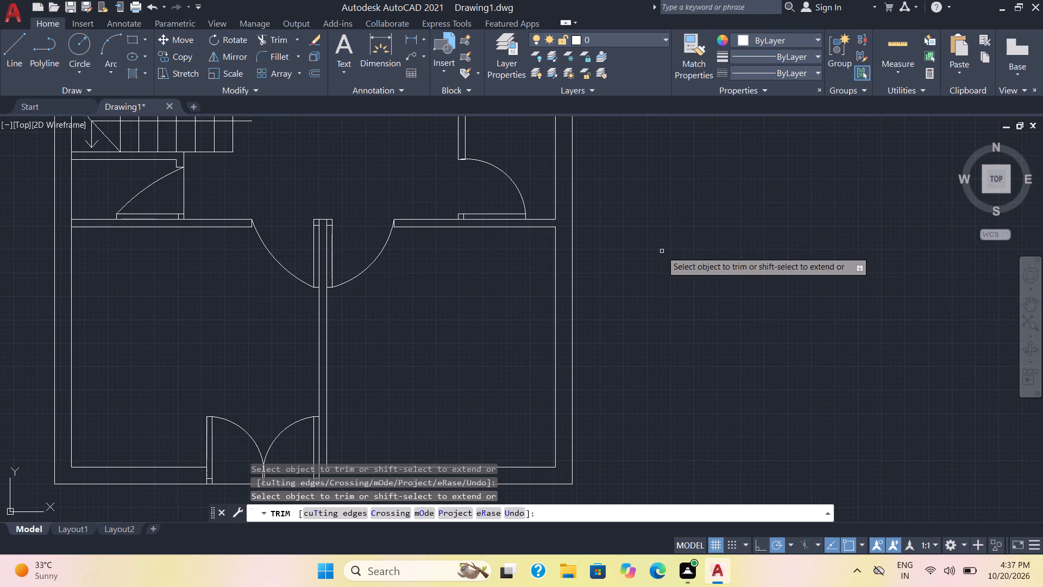
Trim the west wall's inner line at its junctions with the southwest room's top wall and the walls below and above the stairs.
scroll(662, 252, "down", 2)
scroll(510, 333, "up", 2)
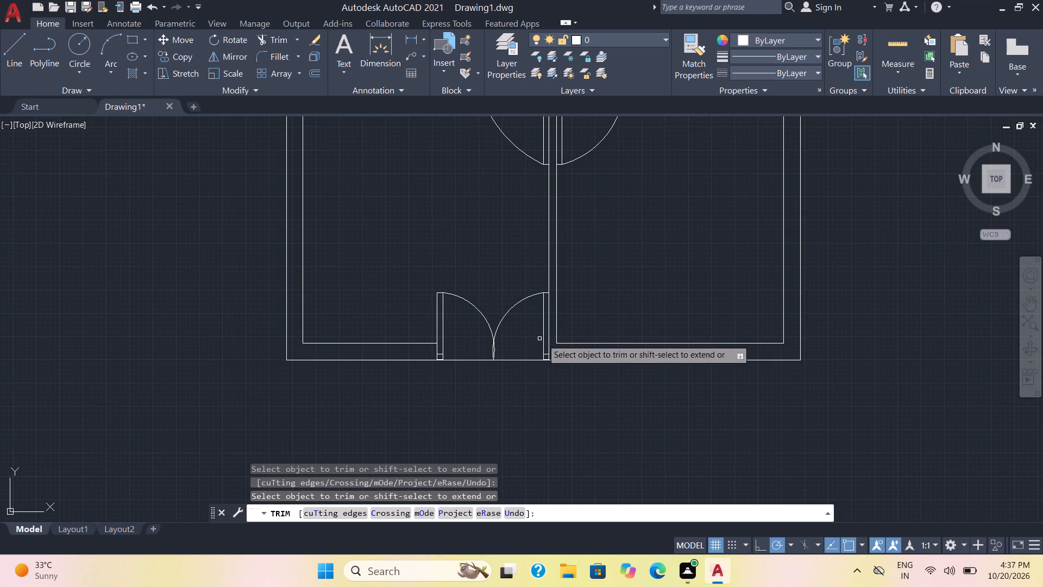
scroll(584, 313, "down", 1)
middle_click_drag(447, 221, 455, 236)
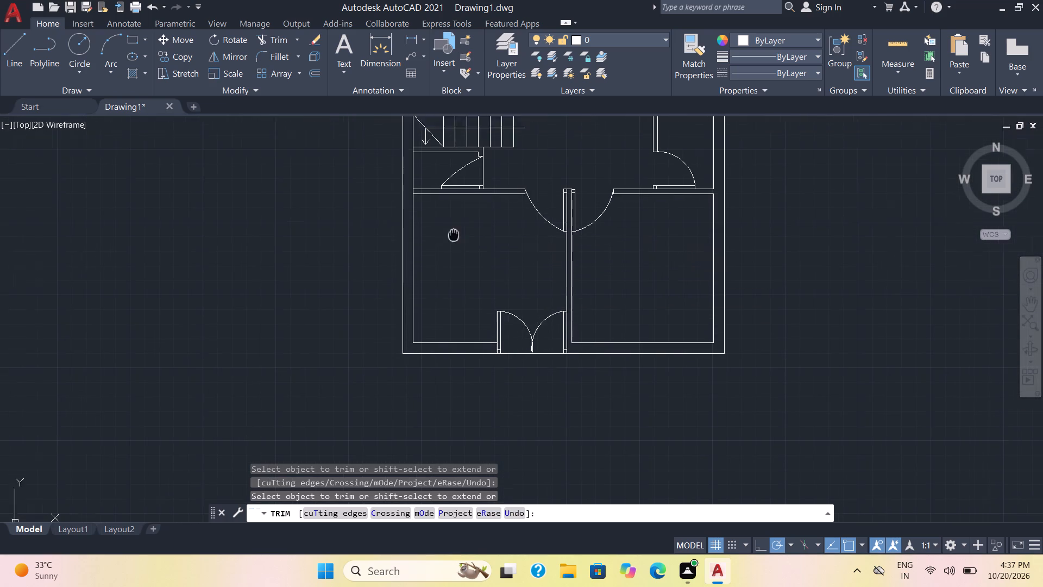
middle_click_drag(455, 236, 497, 314)
scroll(496, 303, "up", 2)
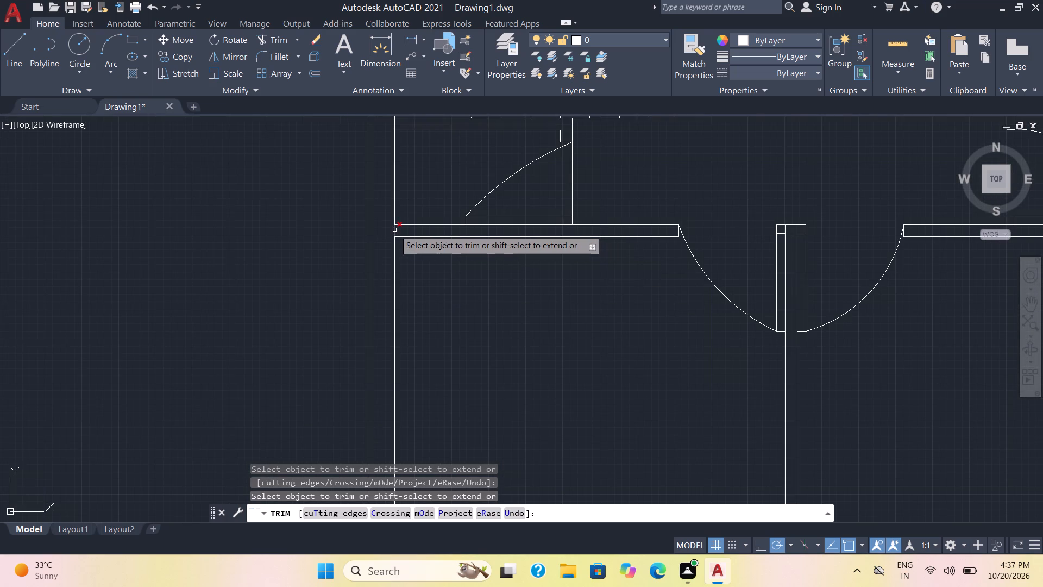
left_click(394, 230)
middle_click_drag(423, 192, 438, 328)
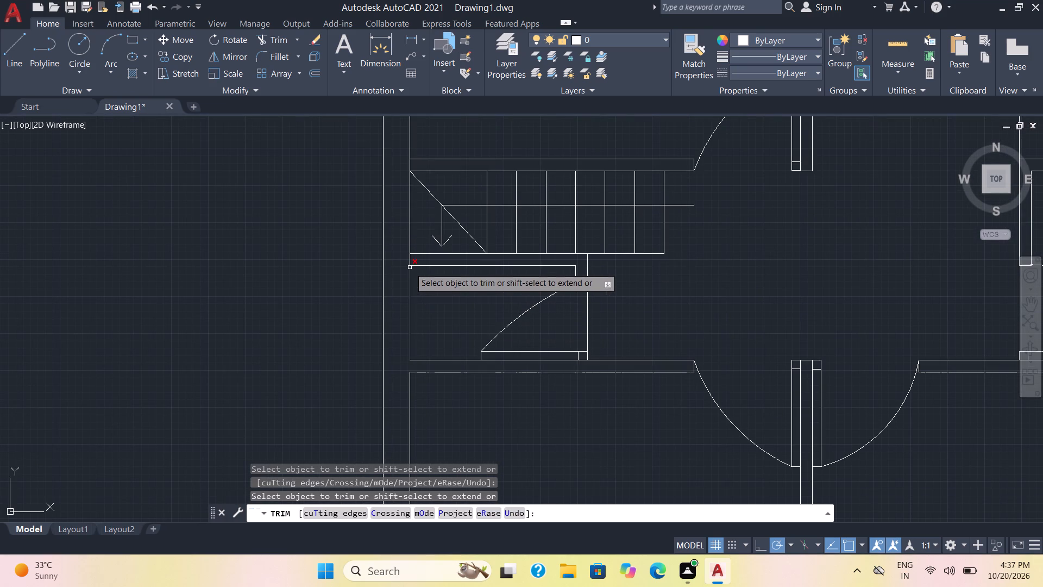
left_click(410, 261)
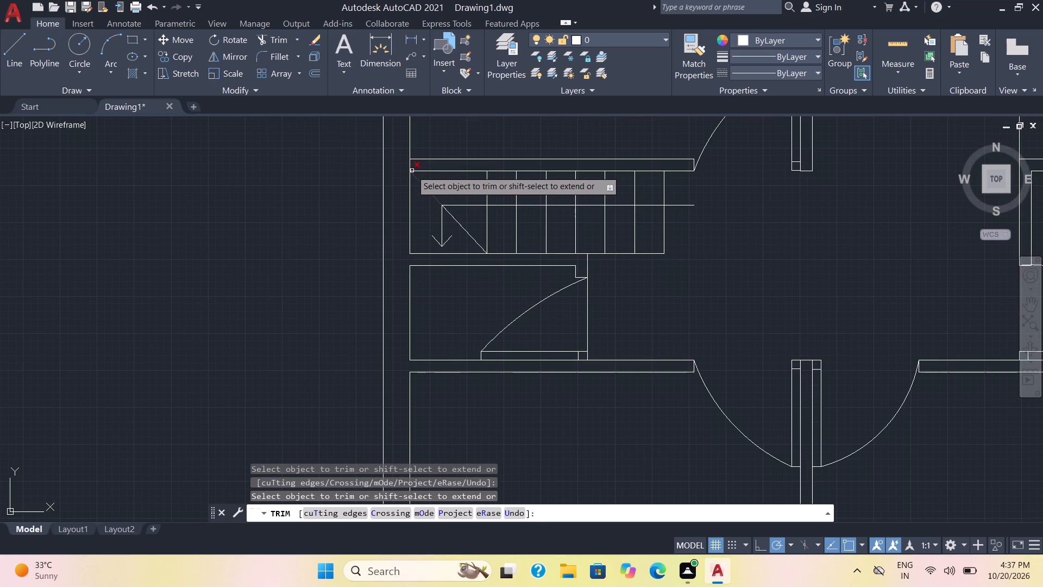
left_click(411, 165)
scroll(745, 276, "down", 1)
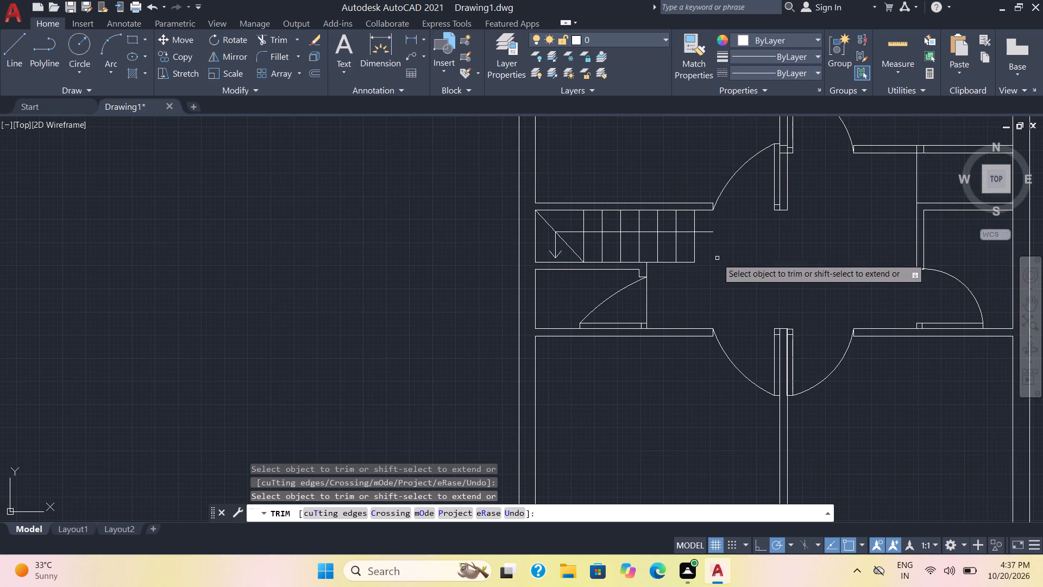
Trim the two short horizontal lines crossing the central wall between the two northern rooms' doors.
middle_click_drag(715, 254, 694, 455)
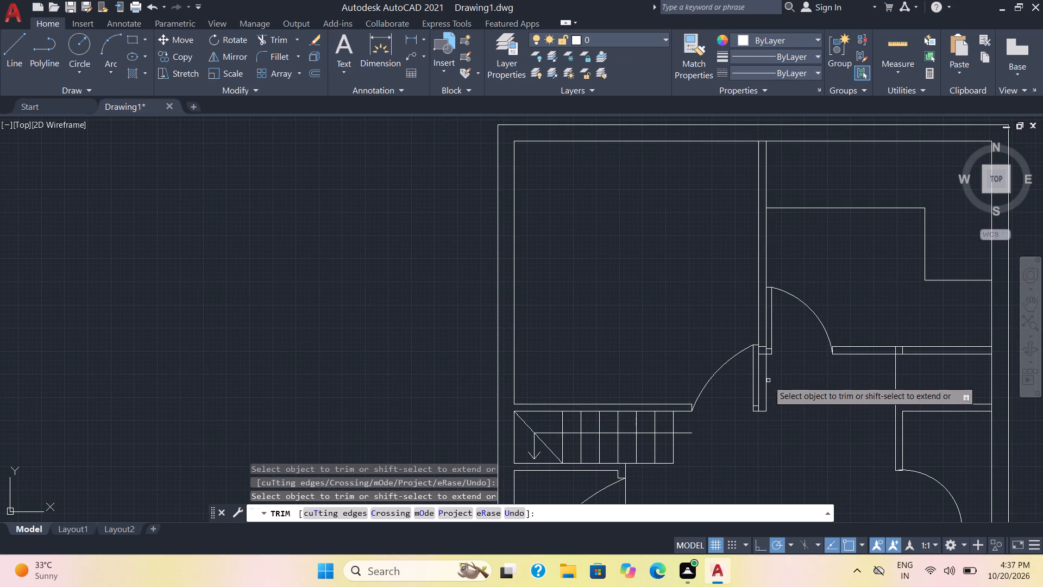
scroll(763, 363, "up", 3)
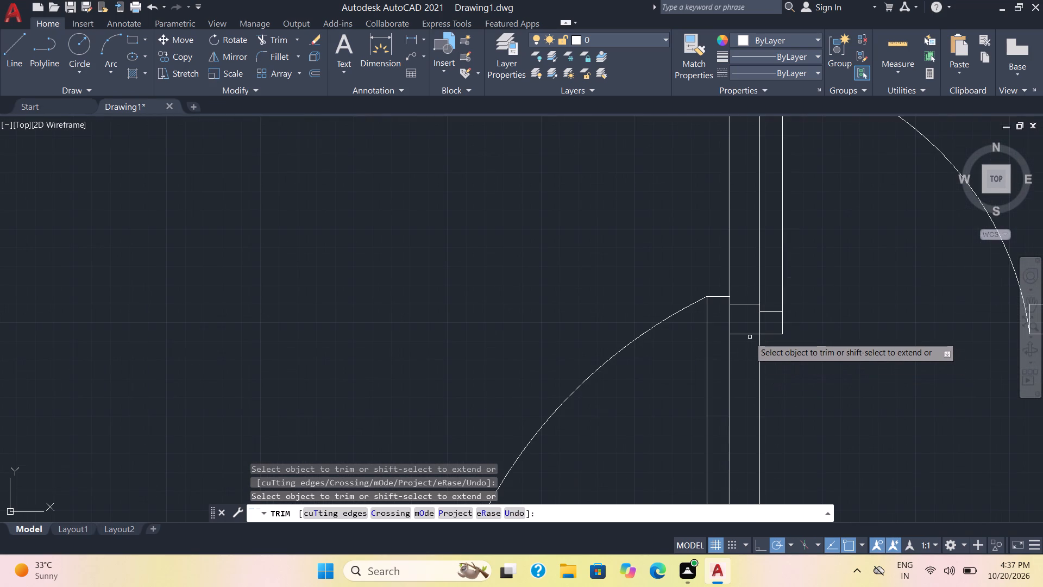
left_click(749, 336)
left_click_drag(744, 302, 744, 316)
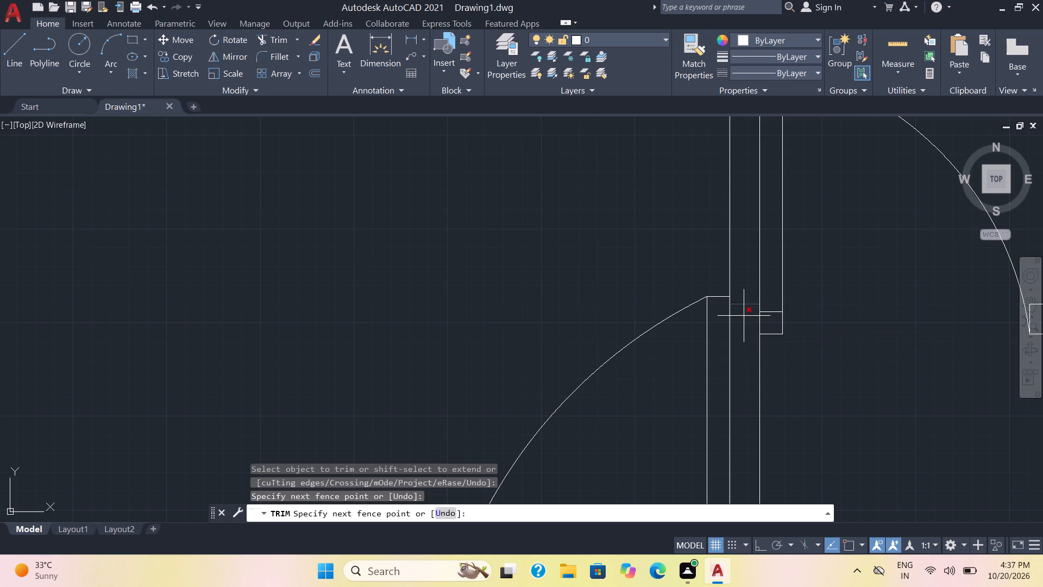
left_click_drag(744, 316, 744, 321)
scroll(744, 321, "down", 1)
scroll(800, 326, "down", 1)
scroll(809, 193, "down", 1)
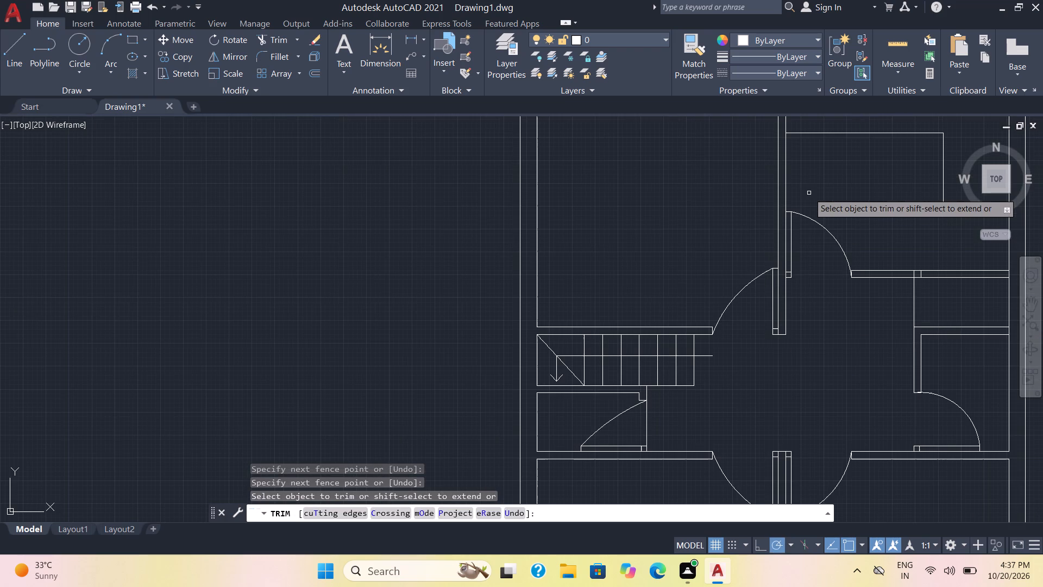
Trim the two short vertical lines inside the northeast room's bottom wall.
middle_click_drag(809, 193, 720, 311)
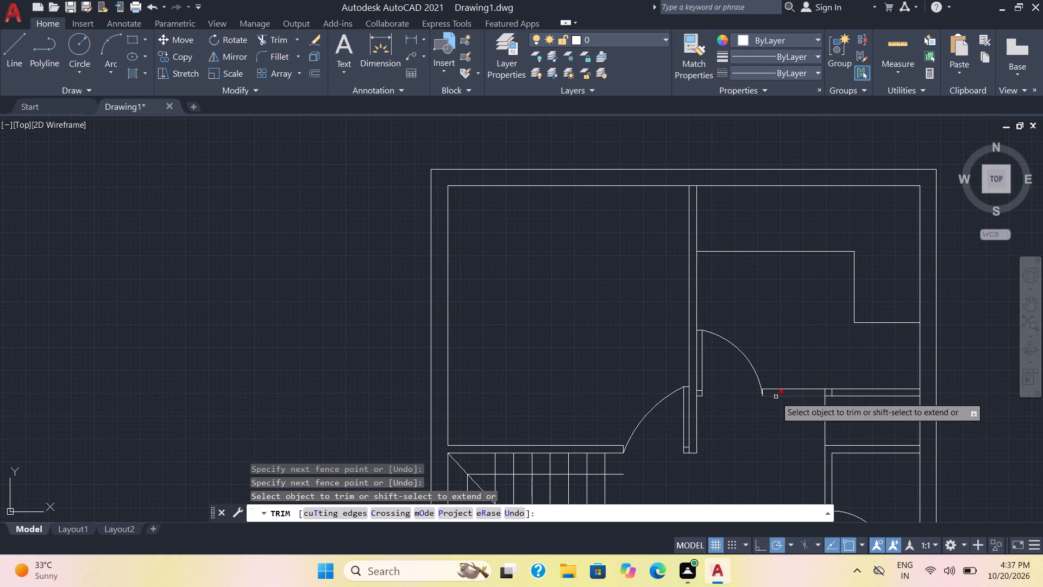
scroll(844, 394, "up", 2)
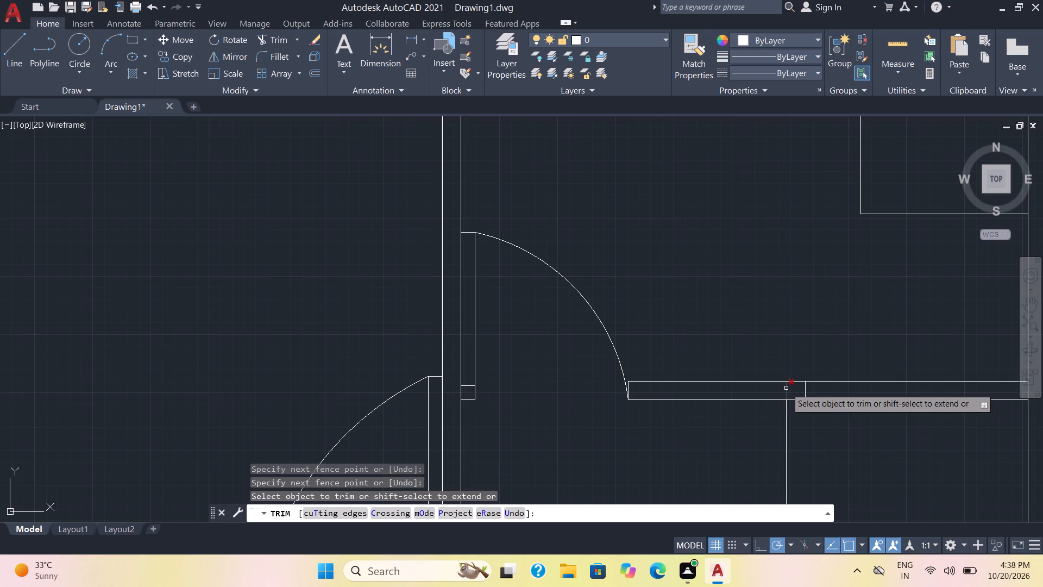
left_click(786, 388)
left_click_drag(809, 390, 786, 391)
scroll(854, 401, "down", 1)
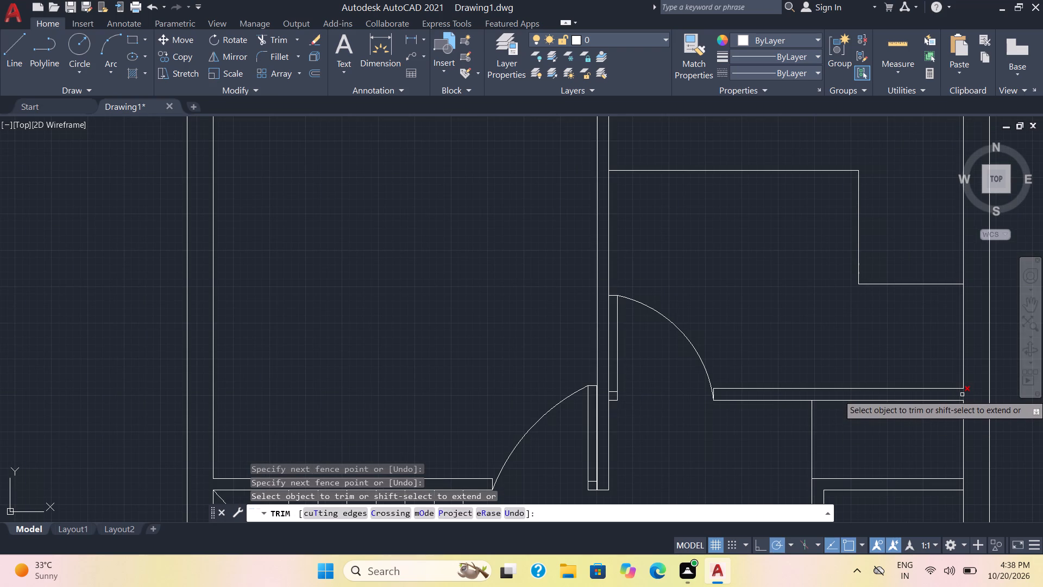
Trim the east wall's inner line at its junctions with the northeast room's bottom wall and the partition just below it.
left_click(963, 395)
middle_click_drag(887, 472, 757, 262)
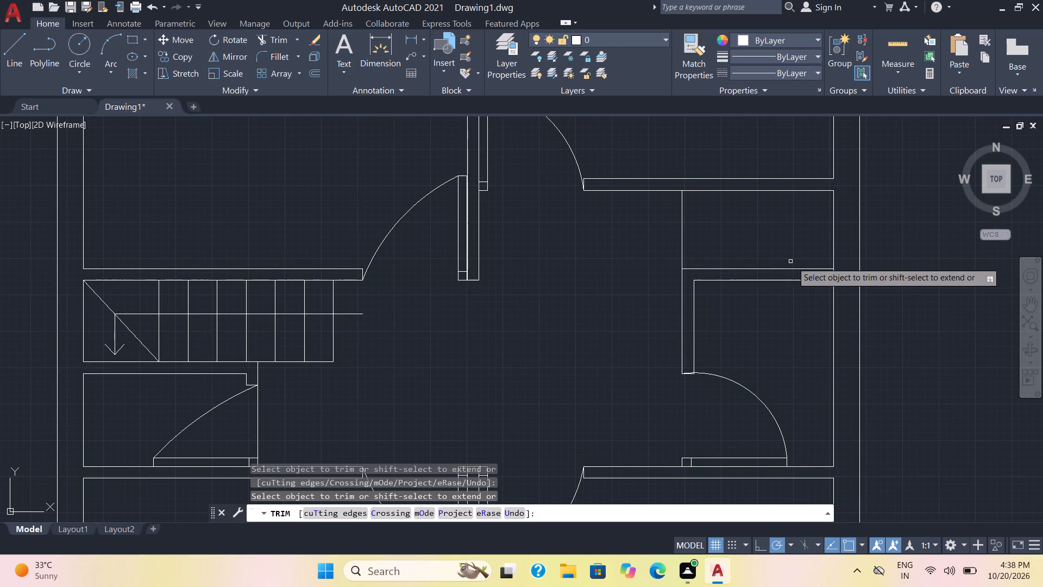
left_click(834, 274)
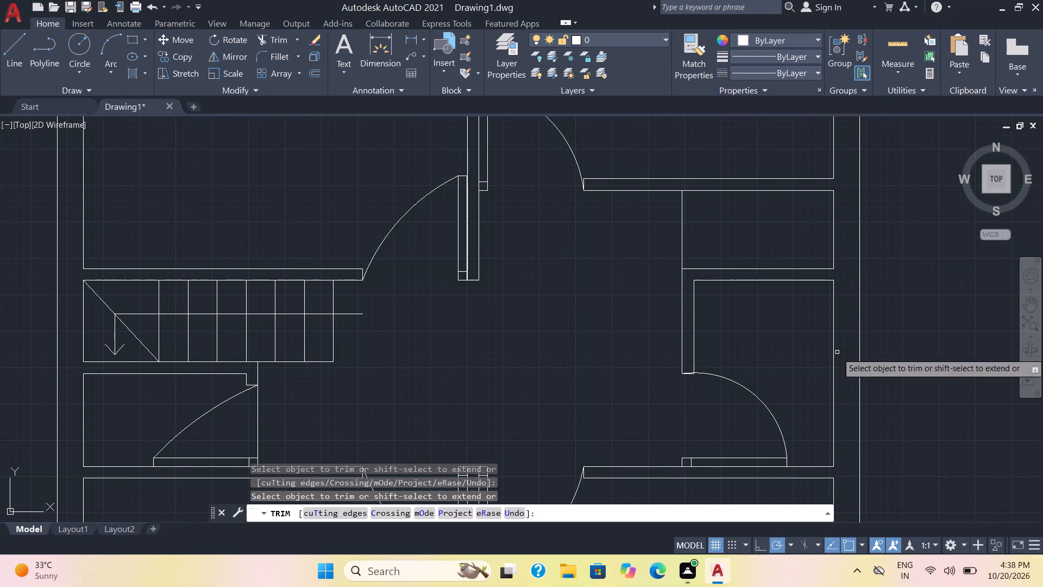
scroll(788, 383, "down", 2)
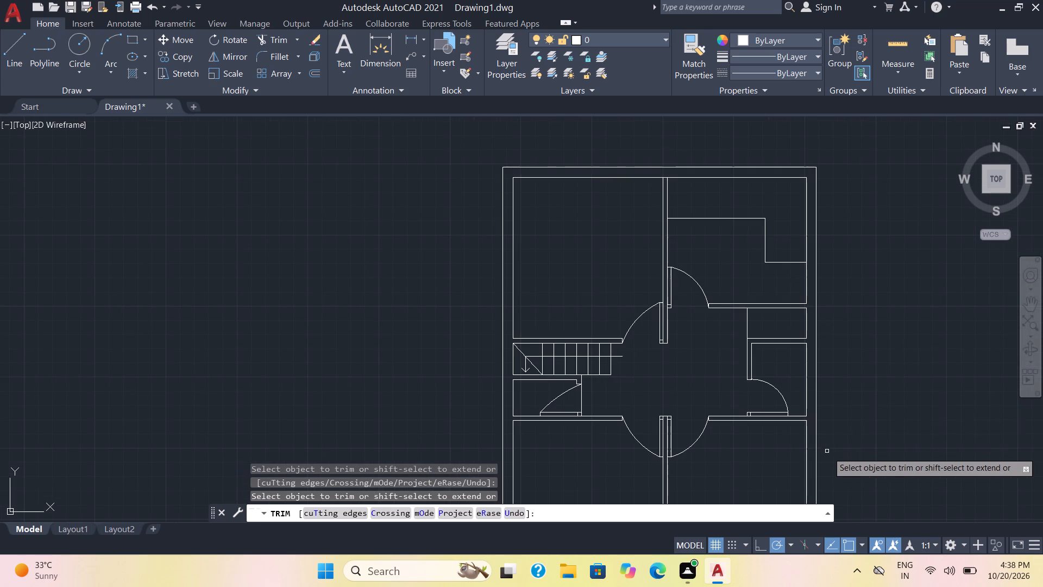
scroll(849, 468, "down", 2)
middle_click_drag(849, 466, 820, 385)
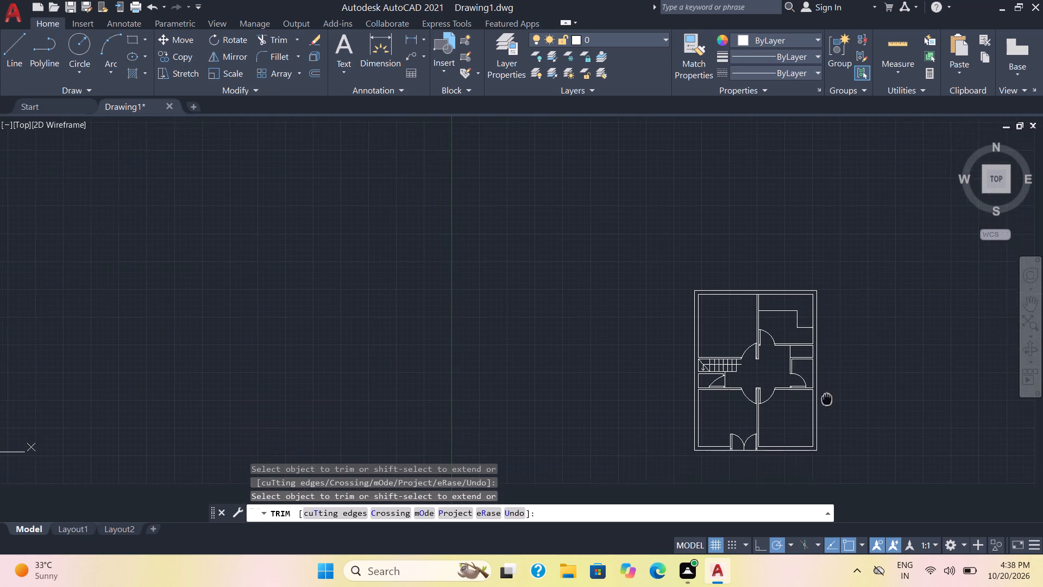
middle_click_drag(820, 385, 765, 297)
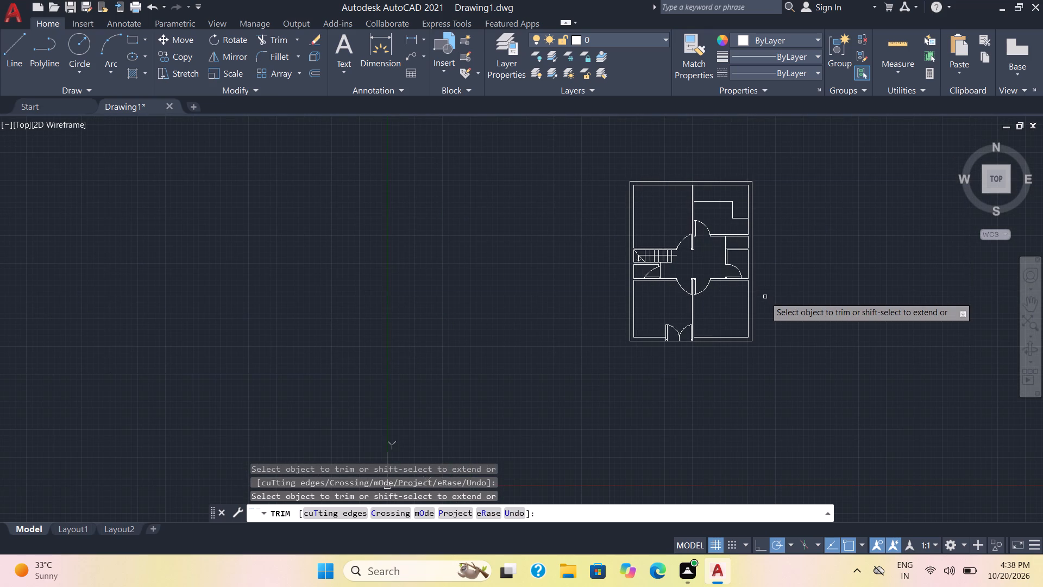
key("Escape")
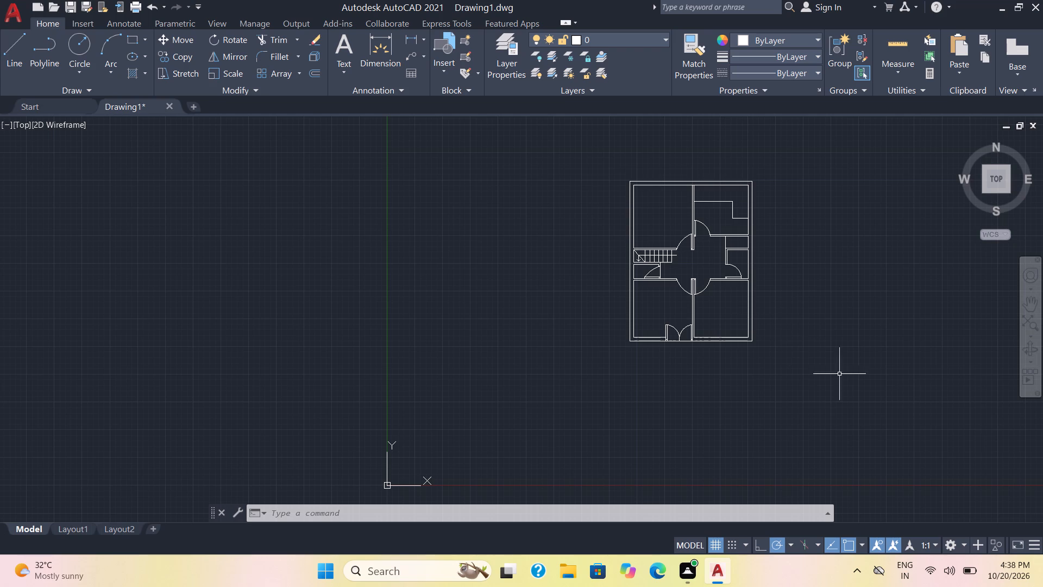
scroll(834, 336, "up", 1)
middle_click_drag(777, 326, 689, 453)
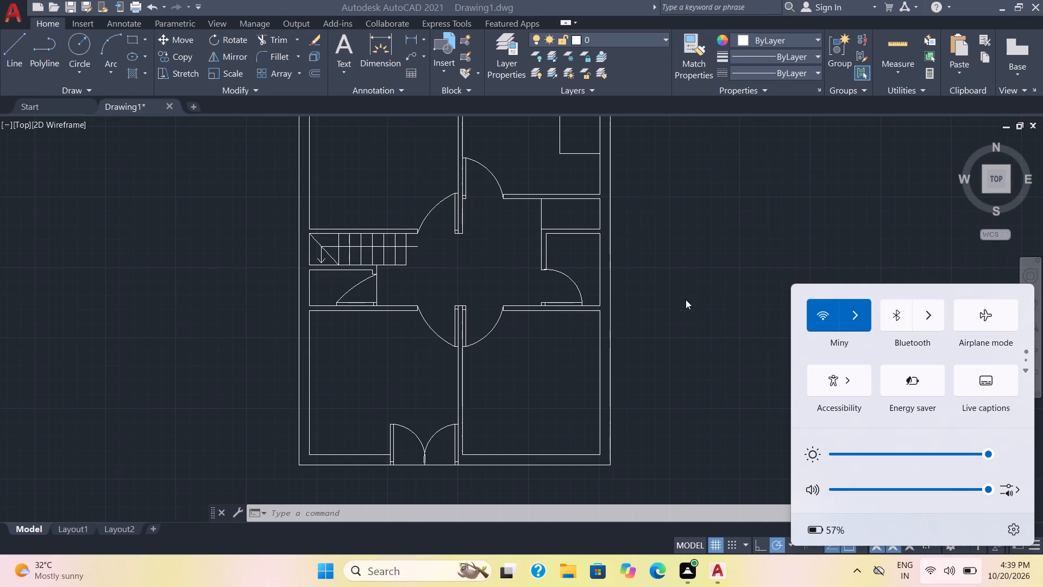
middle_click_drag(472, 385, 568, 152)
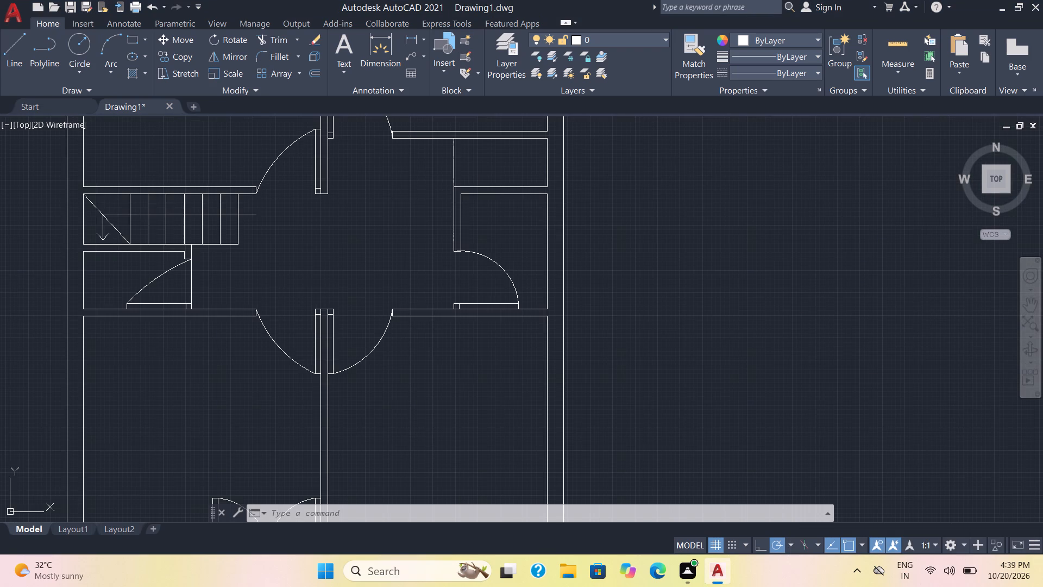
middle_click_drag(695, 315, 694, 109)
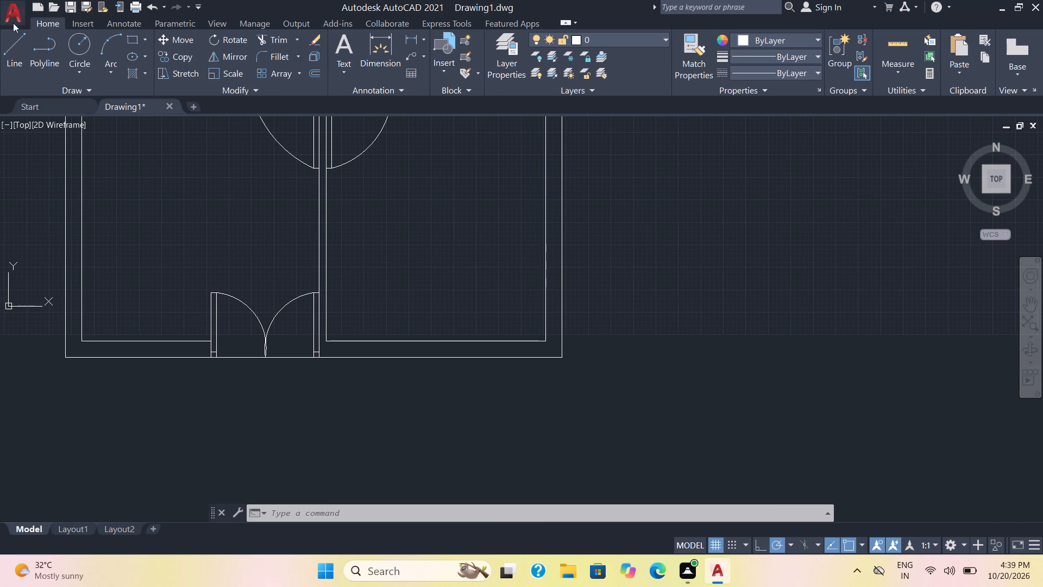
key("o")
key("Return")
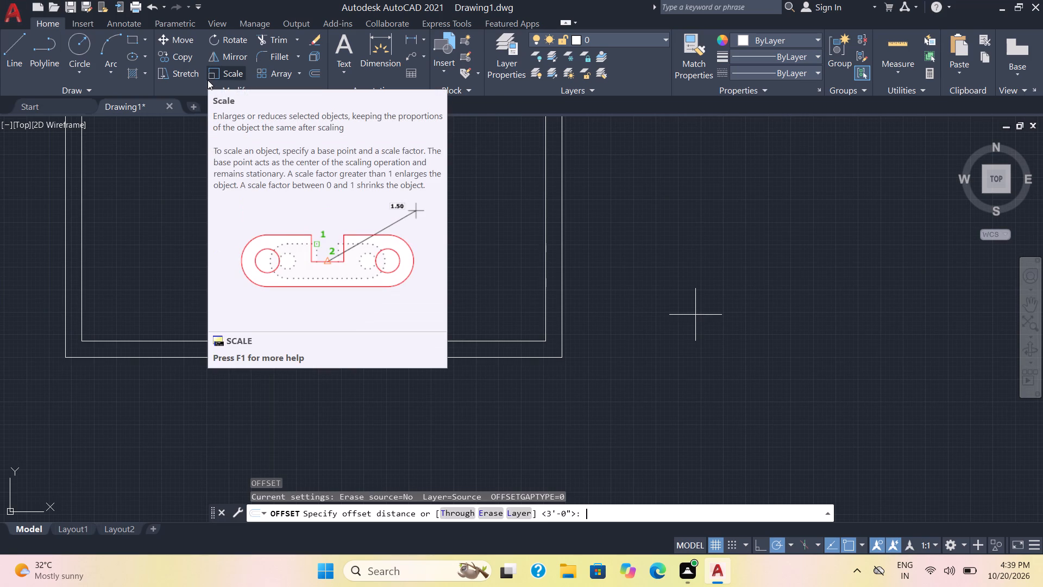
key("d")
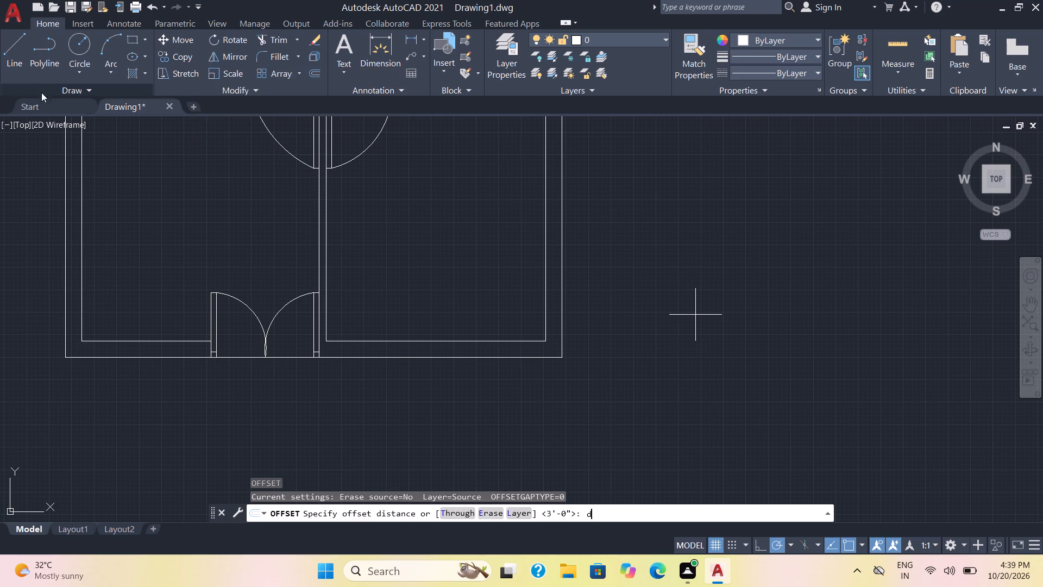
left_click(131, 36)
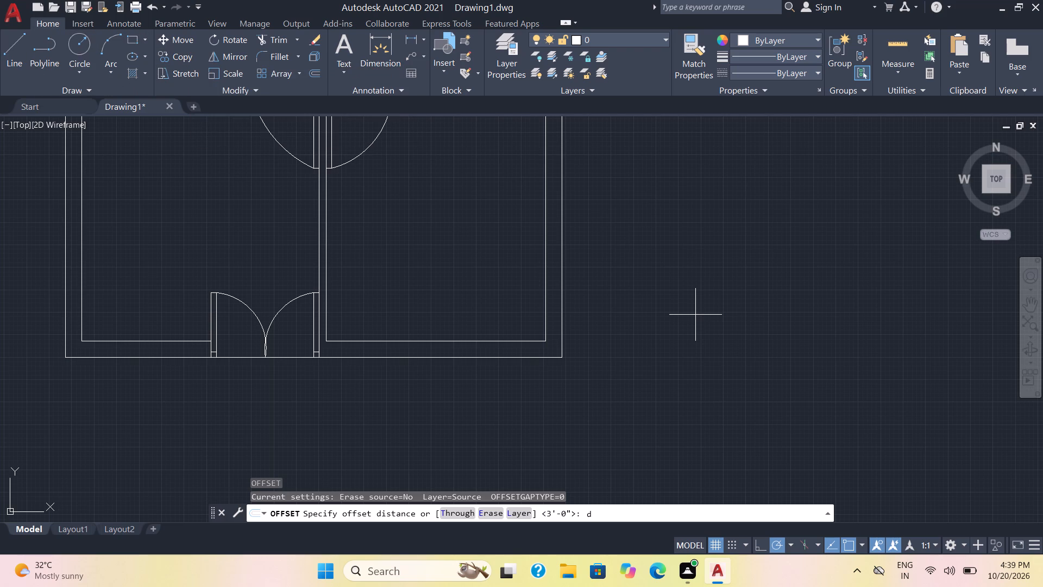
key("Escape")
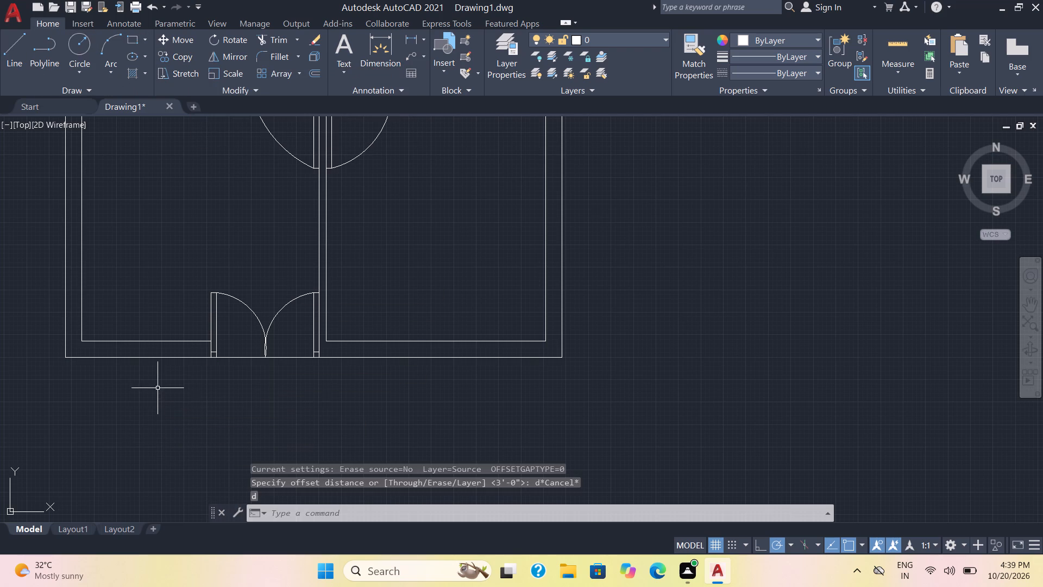
Draw a 9" by 6' upright rectangle in the empty space east of the southeast room as a window symbol.
left_click(128, 39)
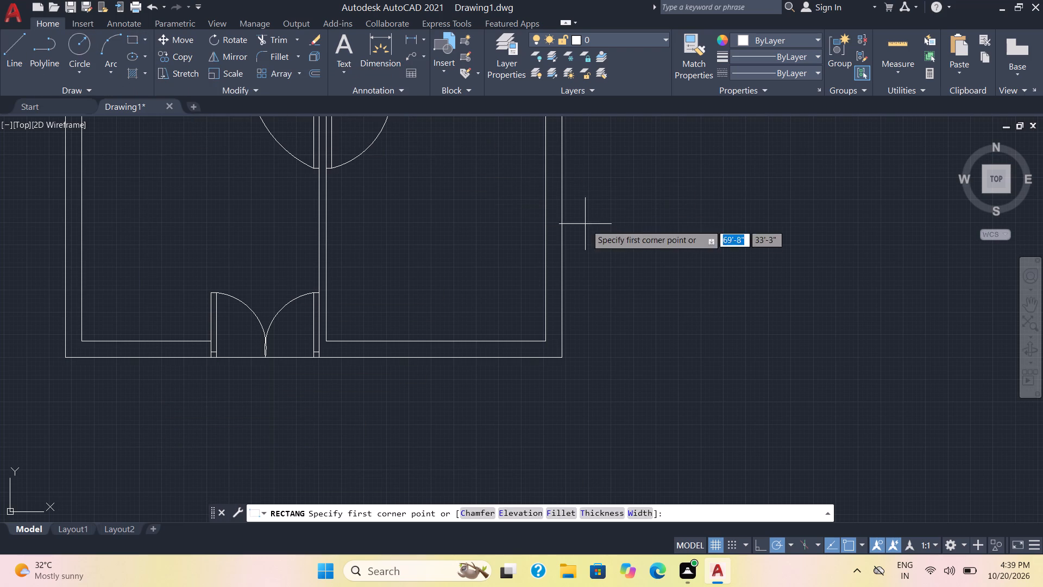
left_click(647, 240)
key("d")
key("Return")
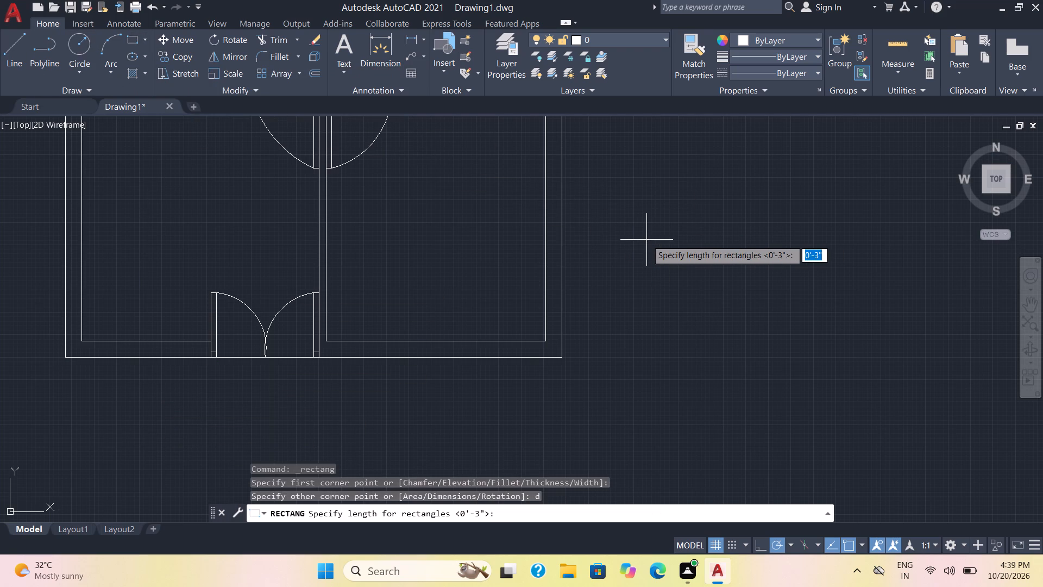
key("9")
key("Return")
type("6'")
key("Return")
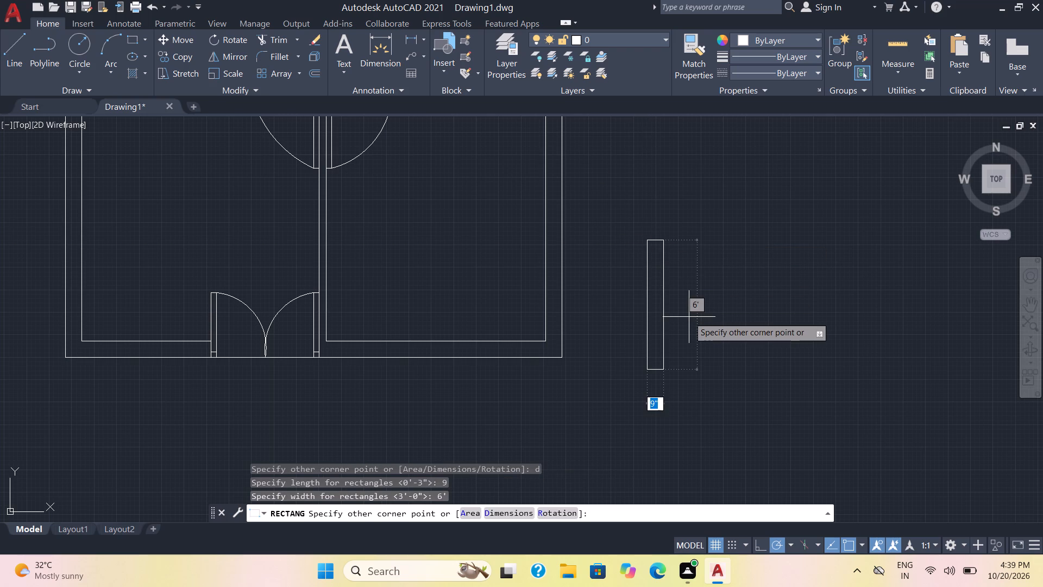
left_click(689, 317)
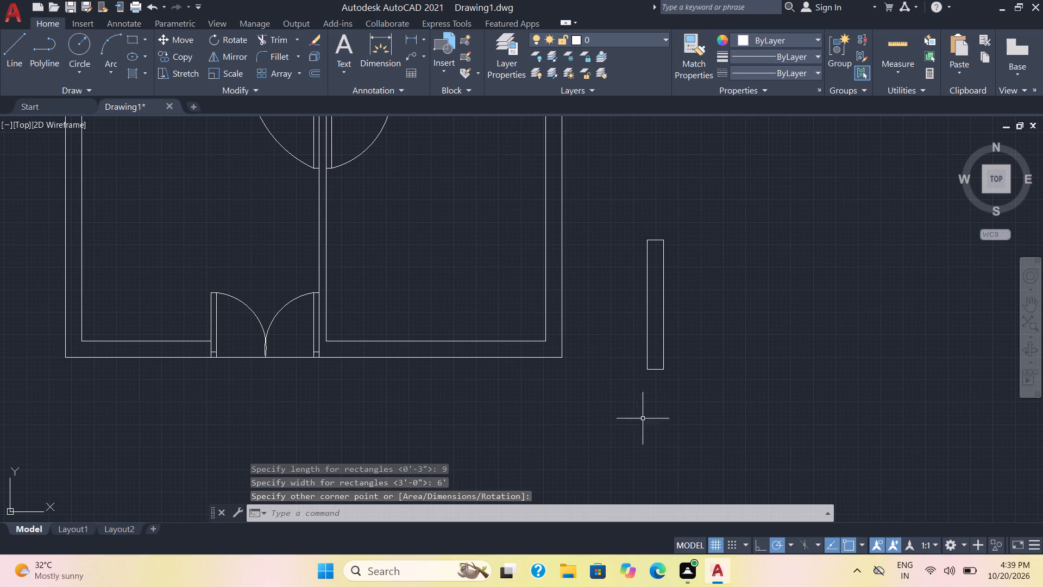
Draw a vertical line about 8'-1" long through the middle of the window rectangle, overshooting both short ends.
left_click(17, 53)
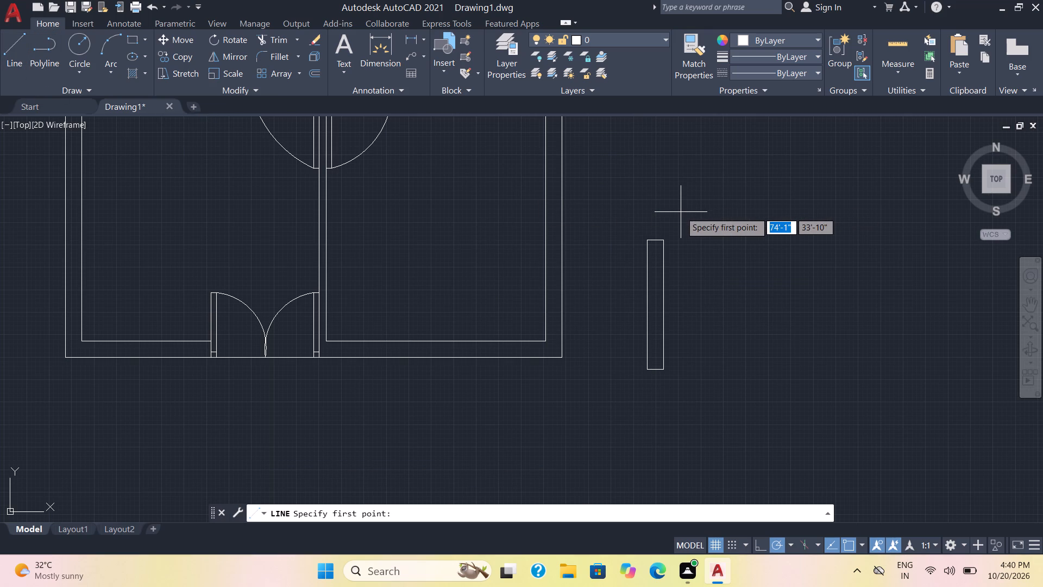
left_click(655, 223)
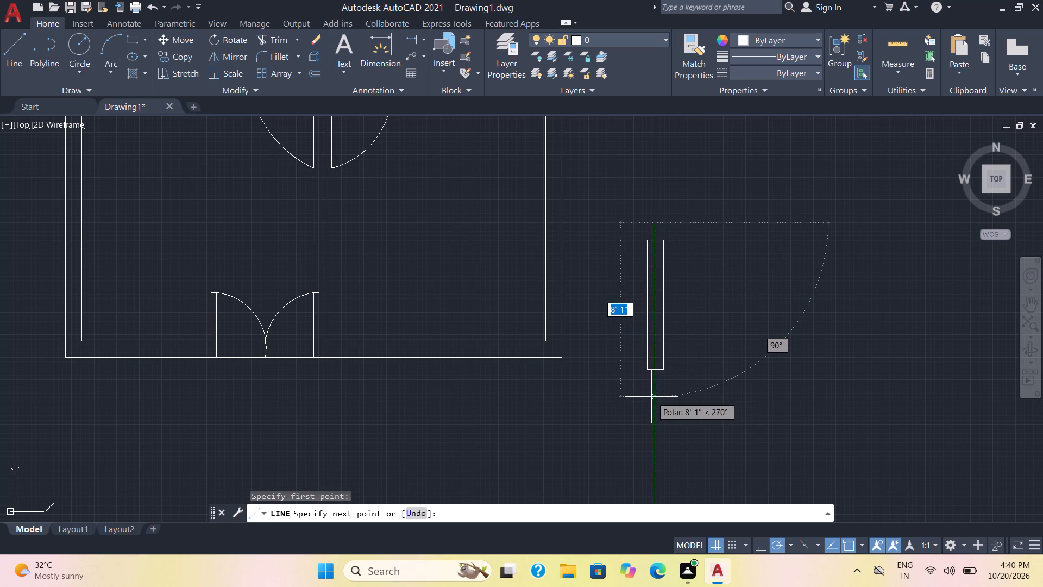
left_click(651, 397)
key("Escape")
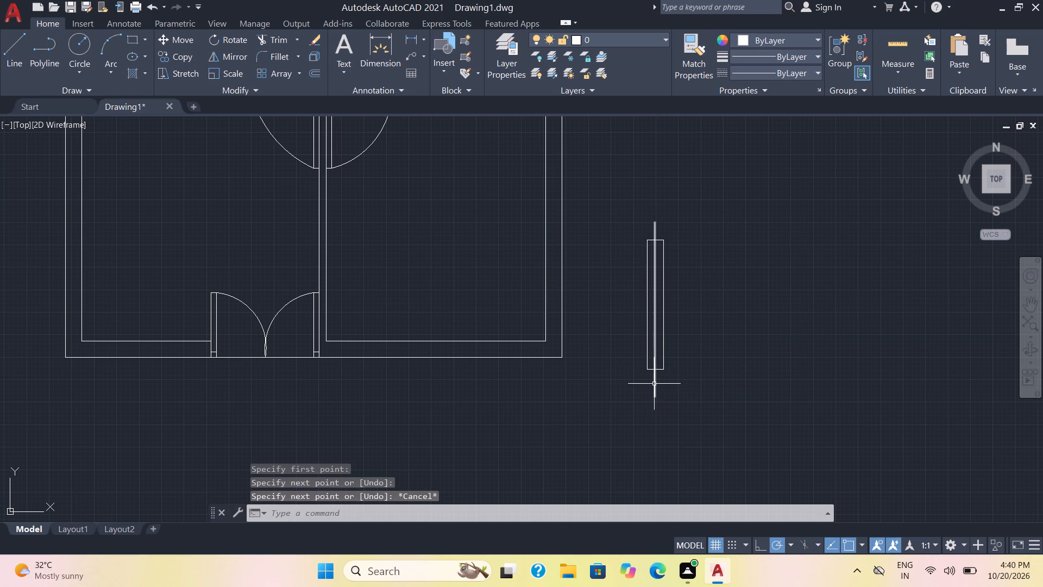
Trim the middle line's overhangs beyond the window rectangle's bottom and top edges.
key("t")
key("r")
key("Return")
left_click(654, 377)
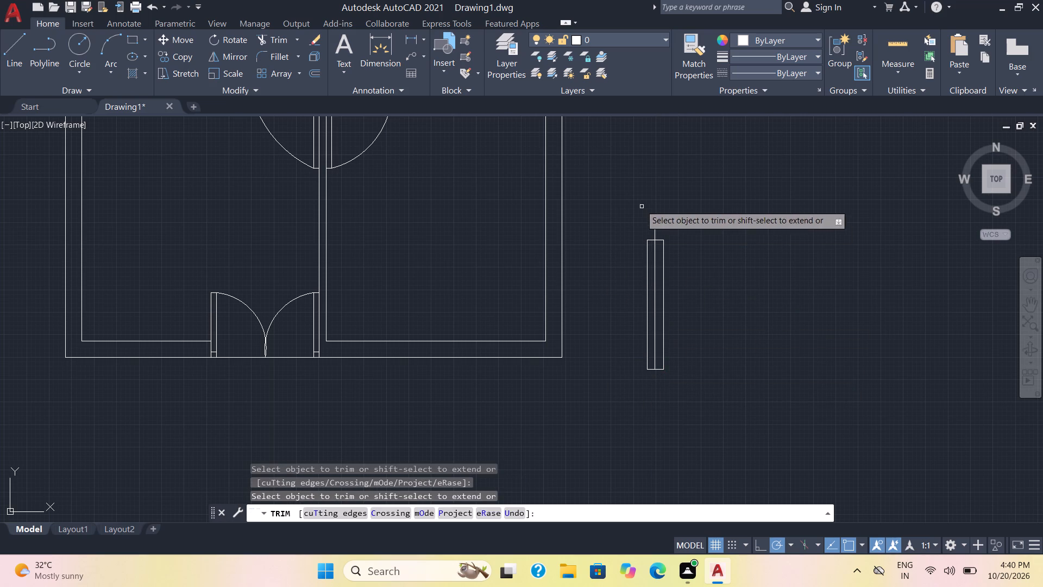
left_click(654, 227)
key("Escape")
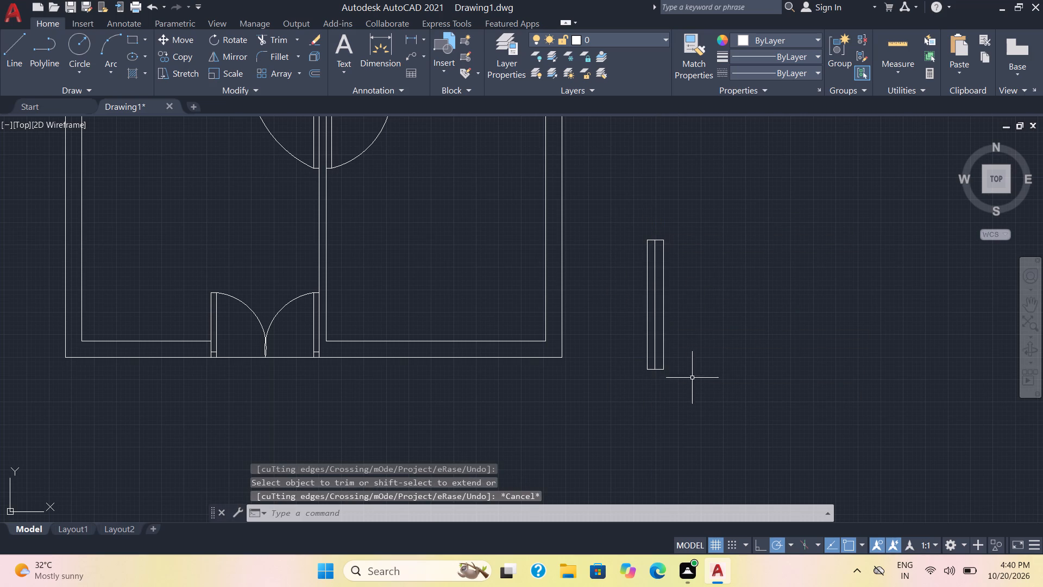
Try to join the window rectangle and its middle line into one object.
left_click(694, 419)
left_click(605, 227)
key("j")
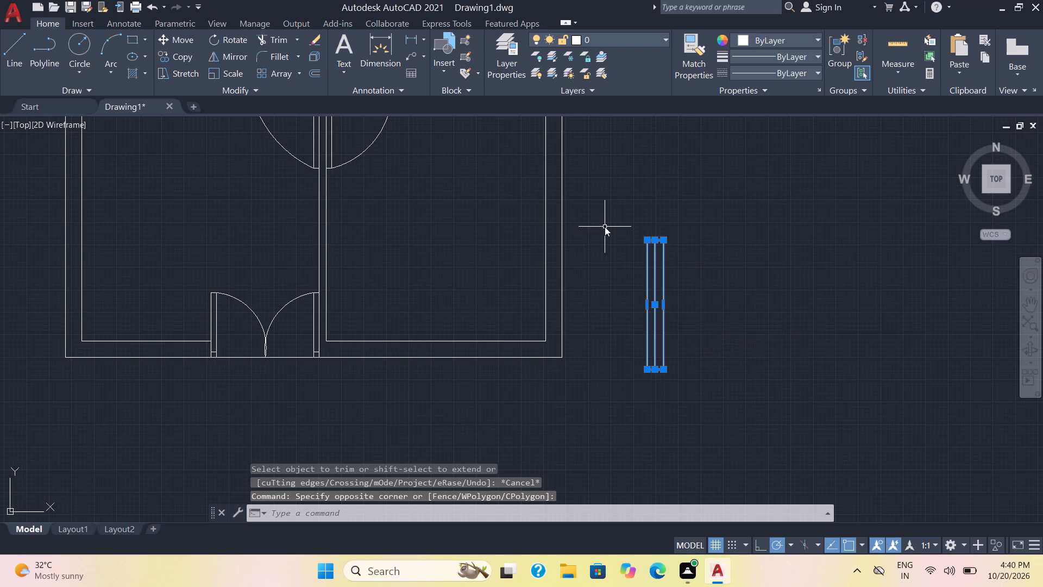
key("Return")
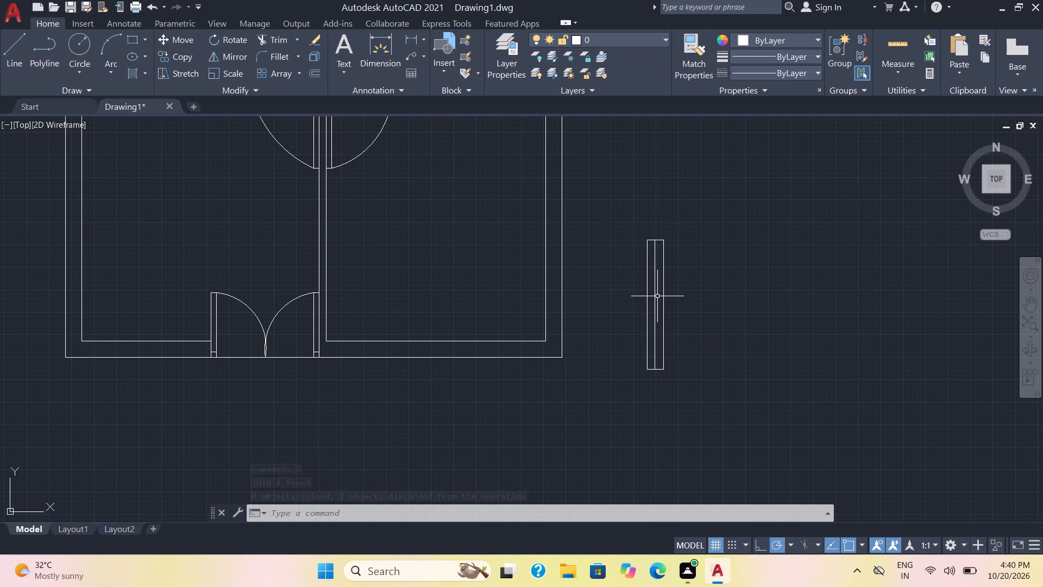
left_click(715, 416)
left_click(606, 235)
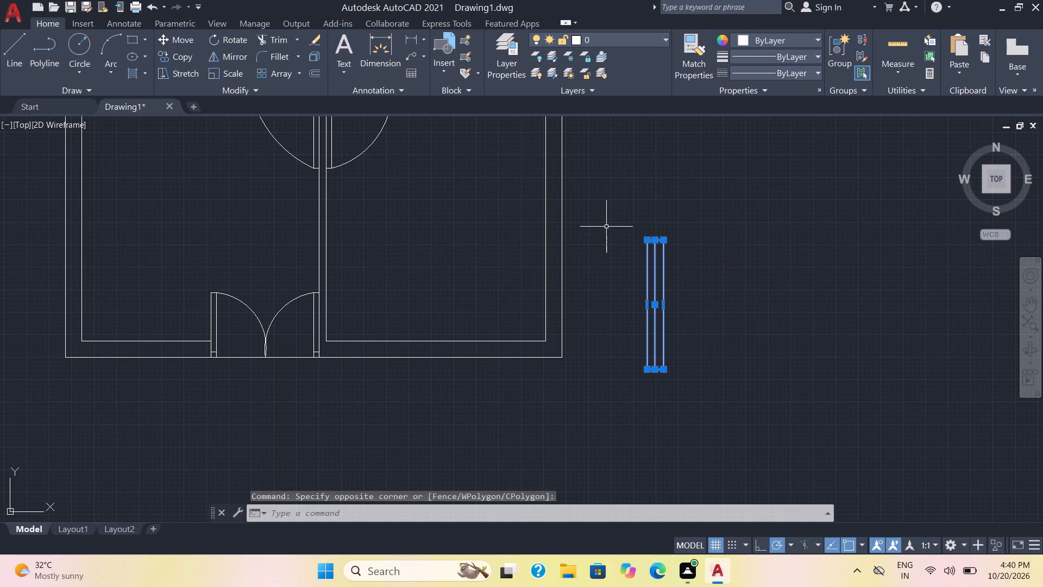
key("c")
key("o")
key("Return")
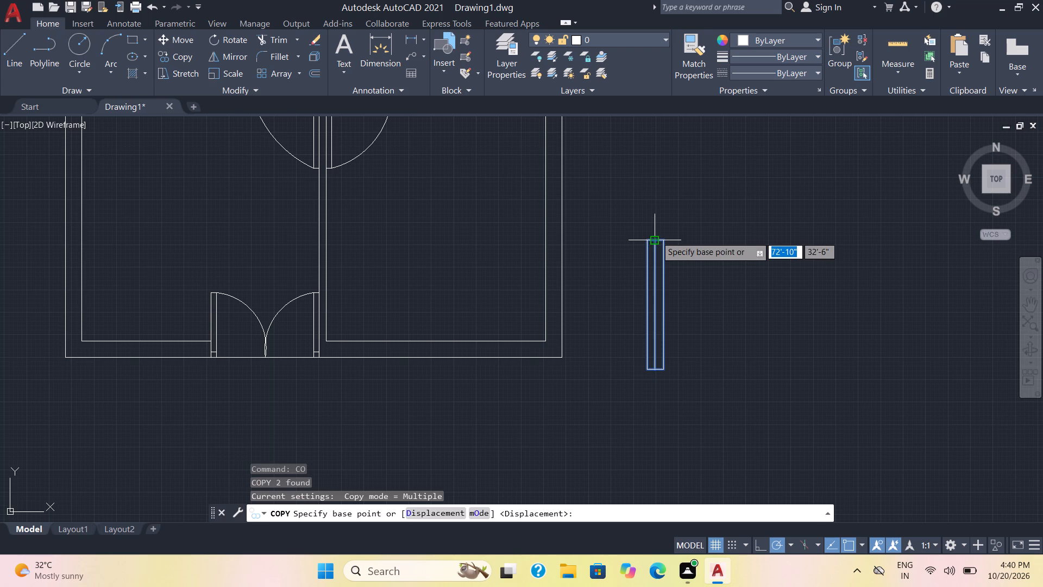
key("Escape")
Rotate the window rectangle and its middle line 90° counterclockwise about the rectangle's top-left corner.
left_click(678, 418)
left_click(614, 203)
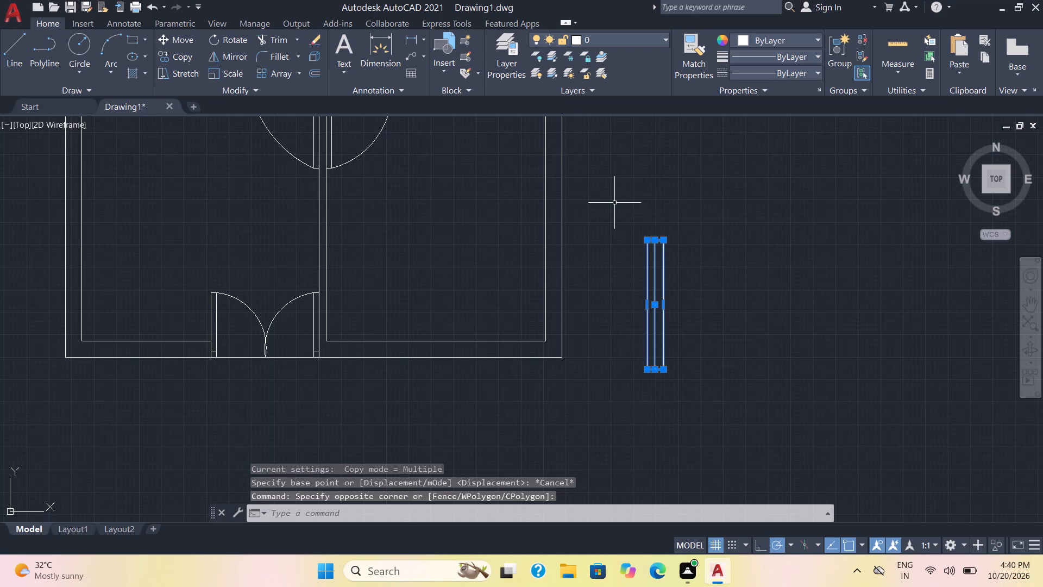
key("r")
key("o")
key("Return")
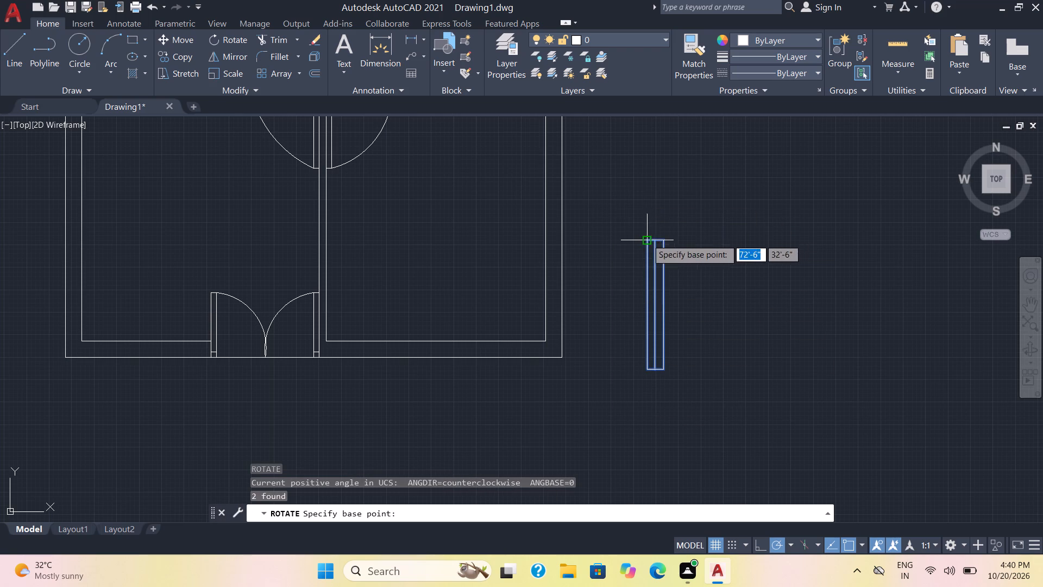
left_click(646, 240)
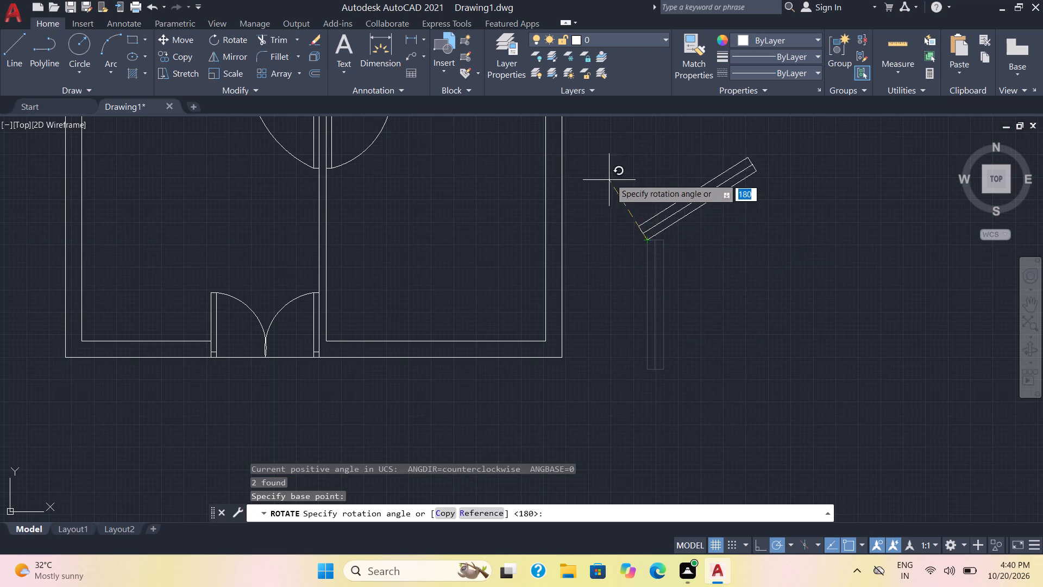
left_click(644, 159)
Copy the horizontal window by its middle line's east endpoint into the southeast room's bottom wall.
left_click(847, 303)
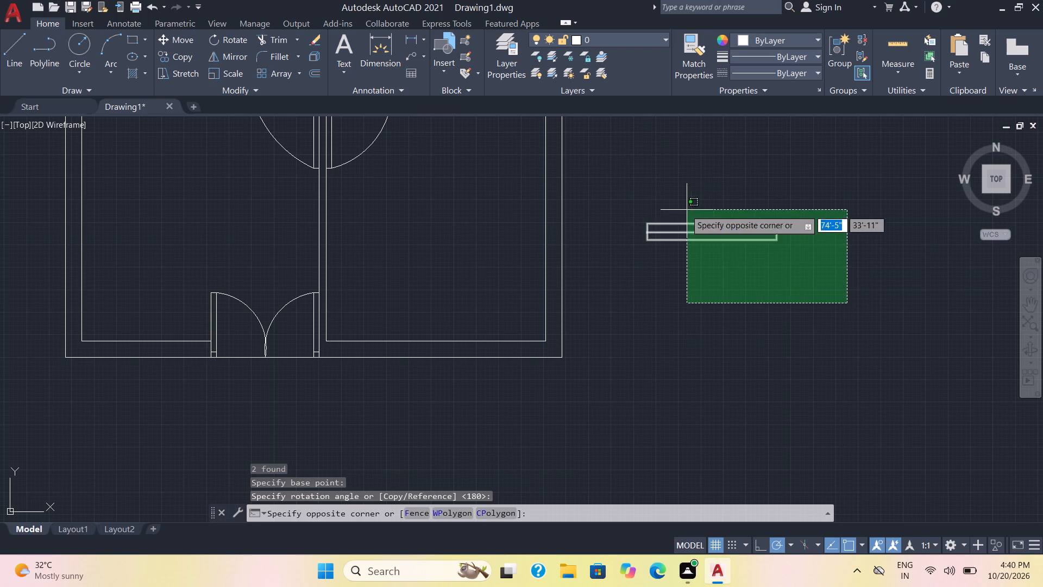
left_click(661, 200)
key("c")
key("o")
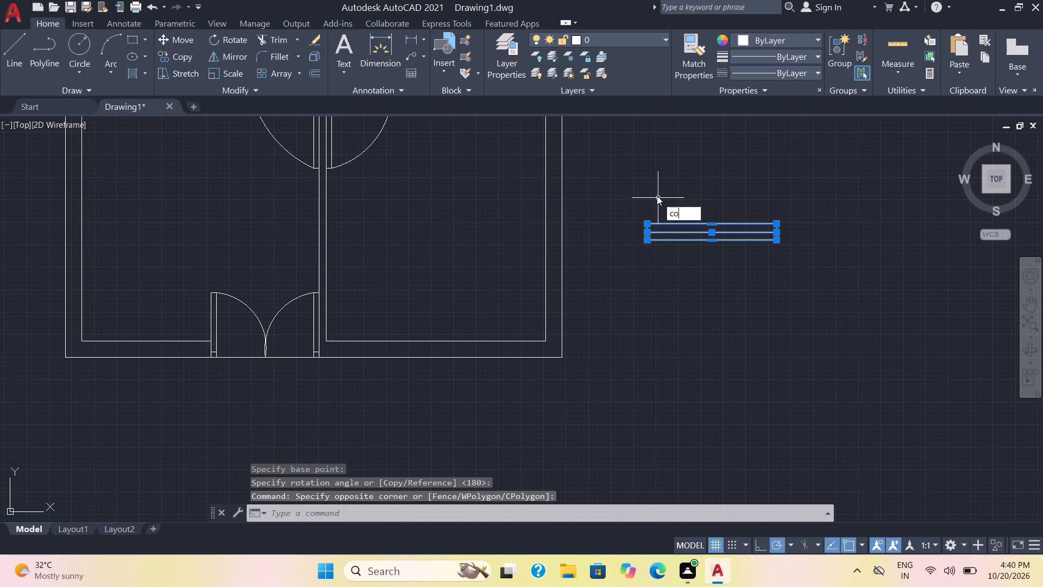
key("Return")
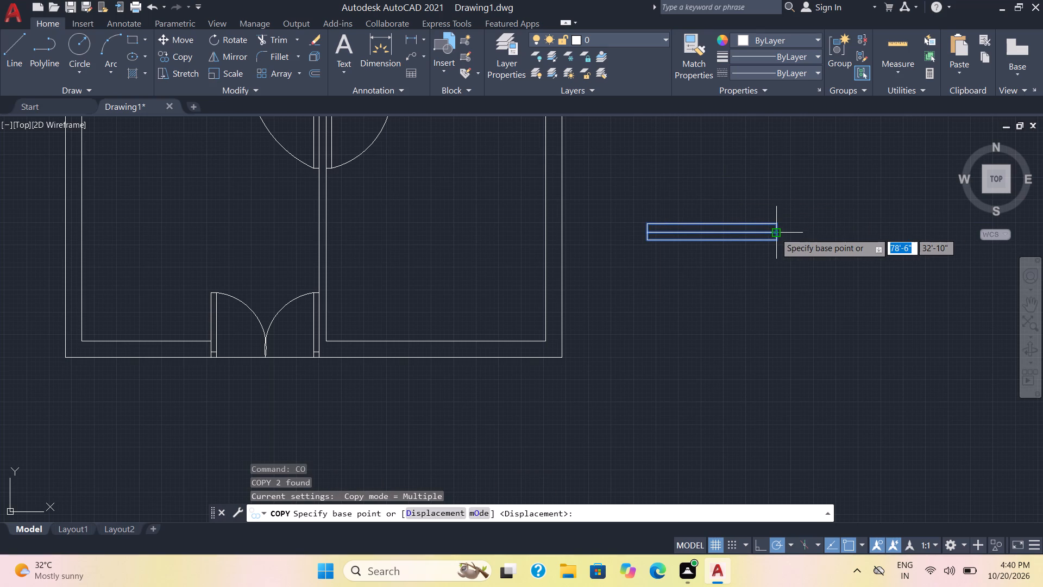
left_click(775, 233)
scroll(505, 341, "up", 2)
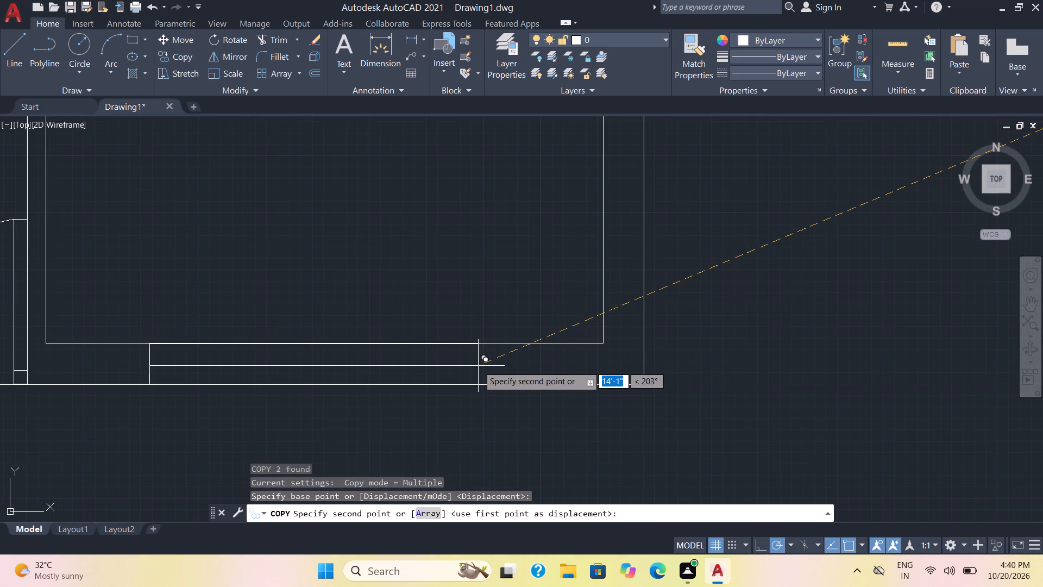
left_click(478, 366)
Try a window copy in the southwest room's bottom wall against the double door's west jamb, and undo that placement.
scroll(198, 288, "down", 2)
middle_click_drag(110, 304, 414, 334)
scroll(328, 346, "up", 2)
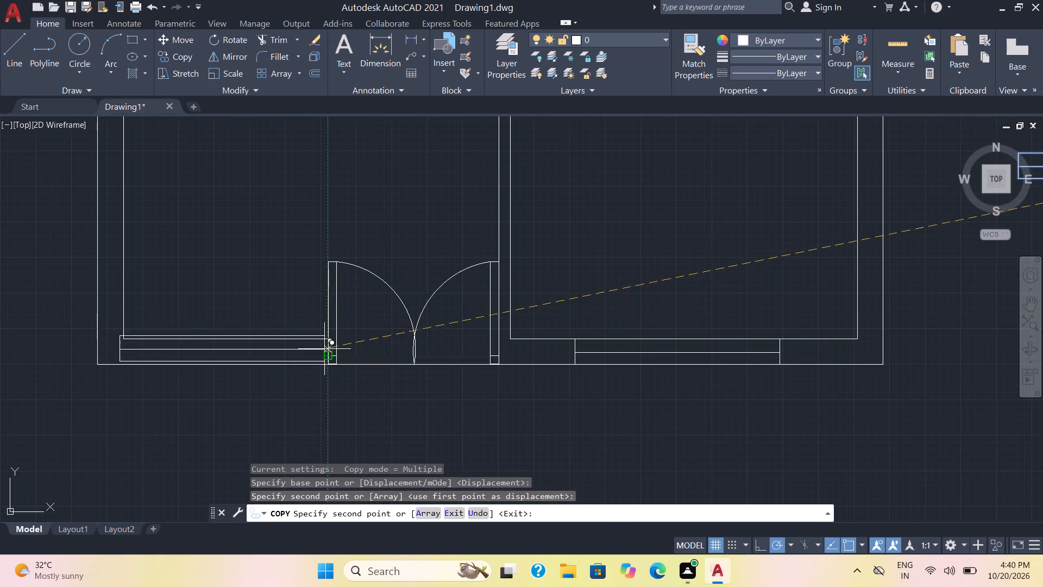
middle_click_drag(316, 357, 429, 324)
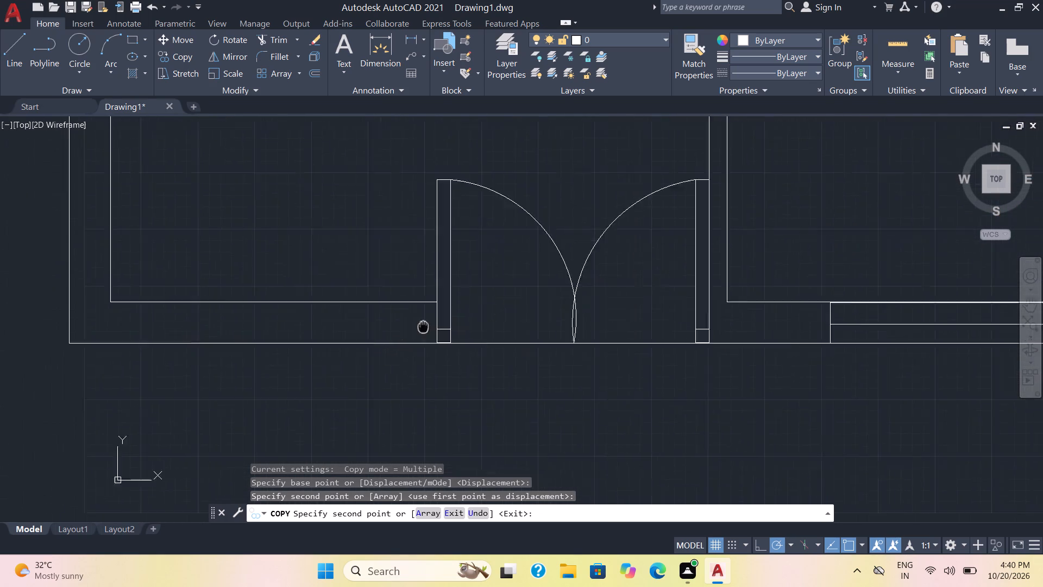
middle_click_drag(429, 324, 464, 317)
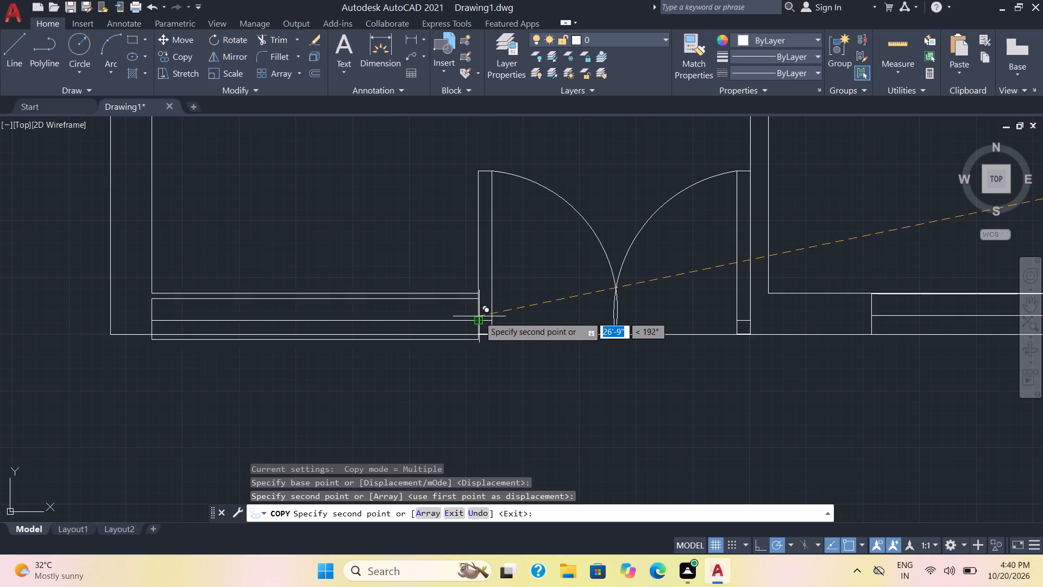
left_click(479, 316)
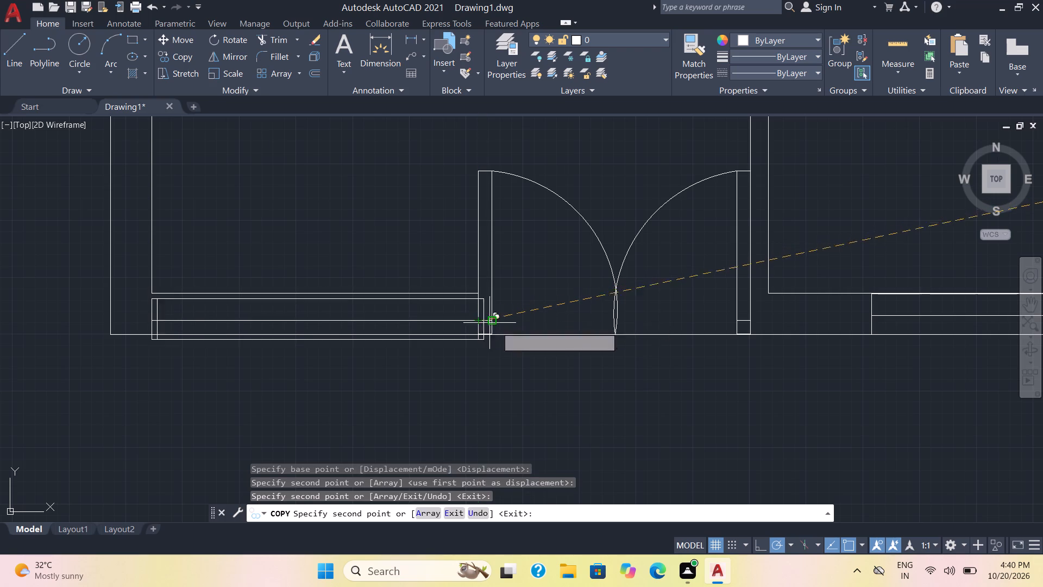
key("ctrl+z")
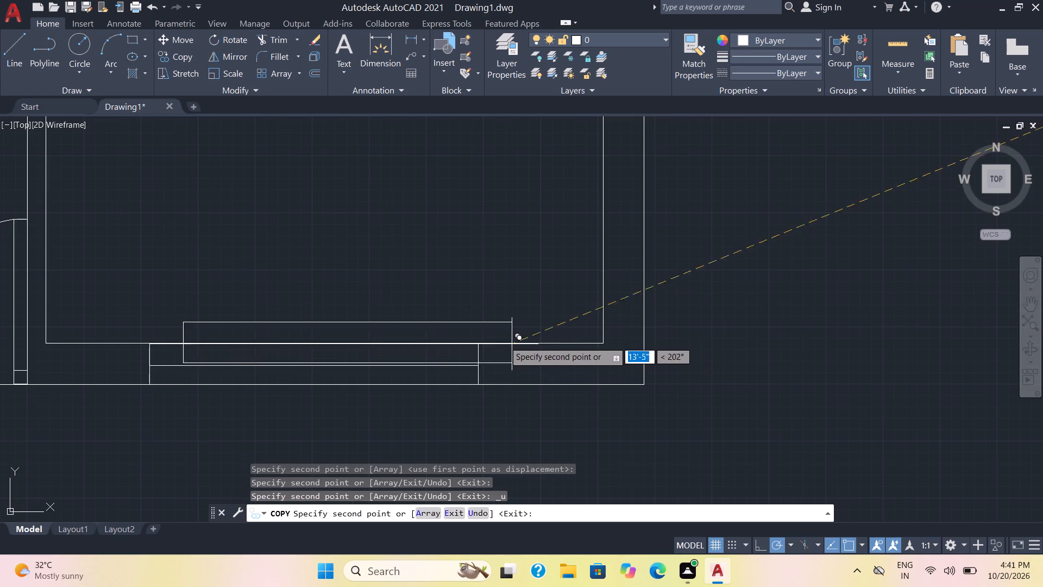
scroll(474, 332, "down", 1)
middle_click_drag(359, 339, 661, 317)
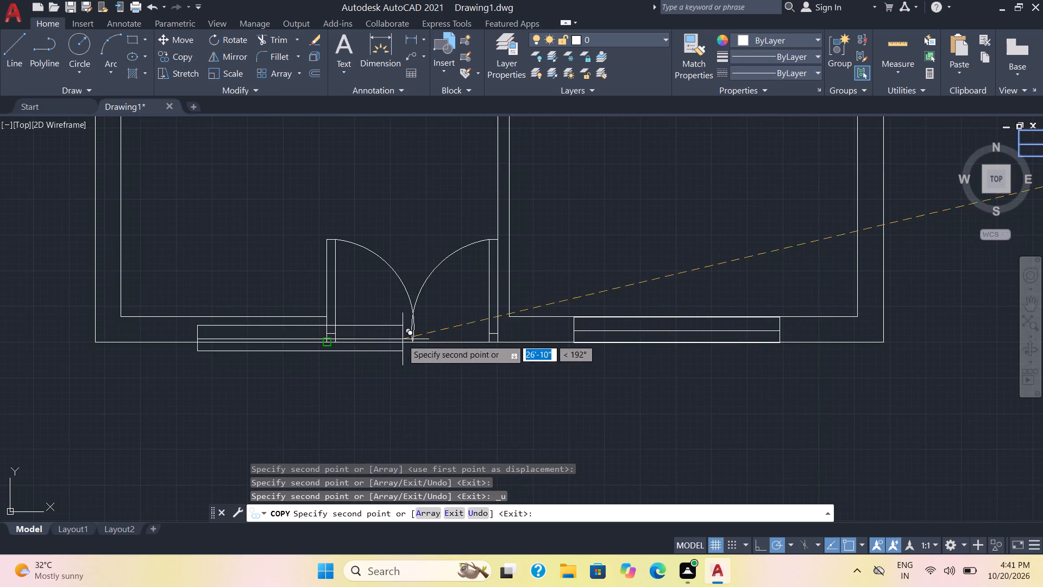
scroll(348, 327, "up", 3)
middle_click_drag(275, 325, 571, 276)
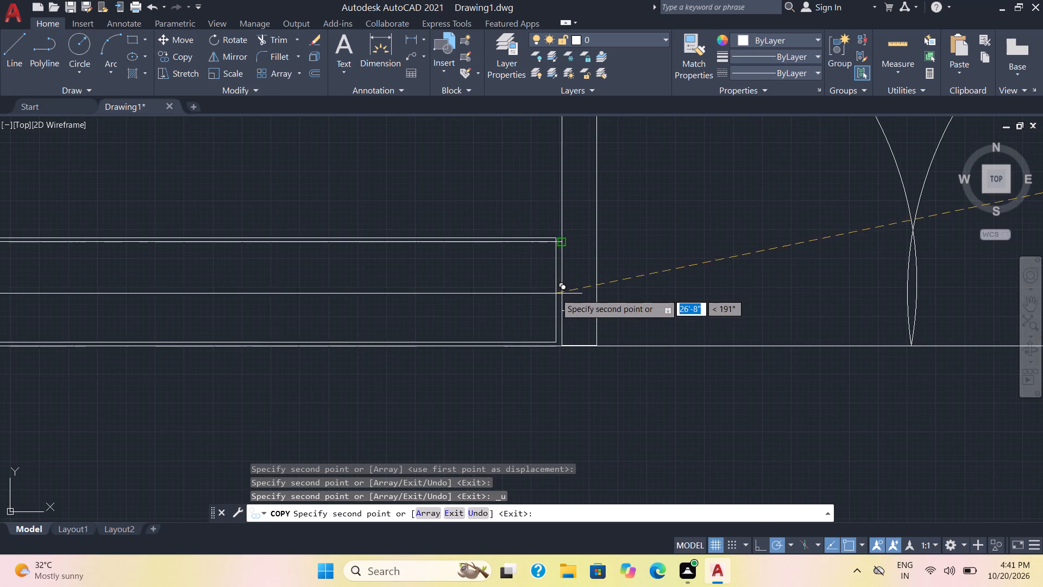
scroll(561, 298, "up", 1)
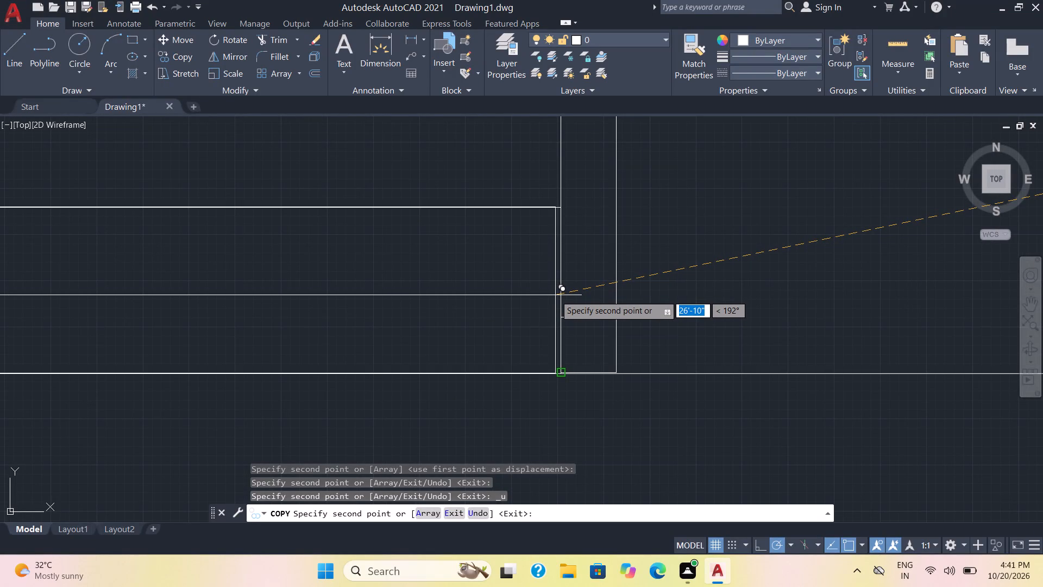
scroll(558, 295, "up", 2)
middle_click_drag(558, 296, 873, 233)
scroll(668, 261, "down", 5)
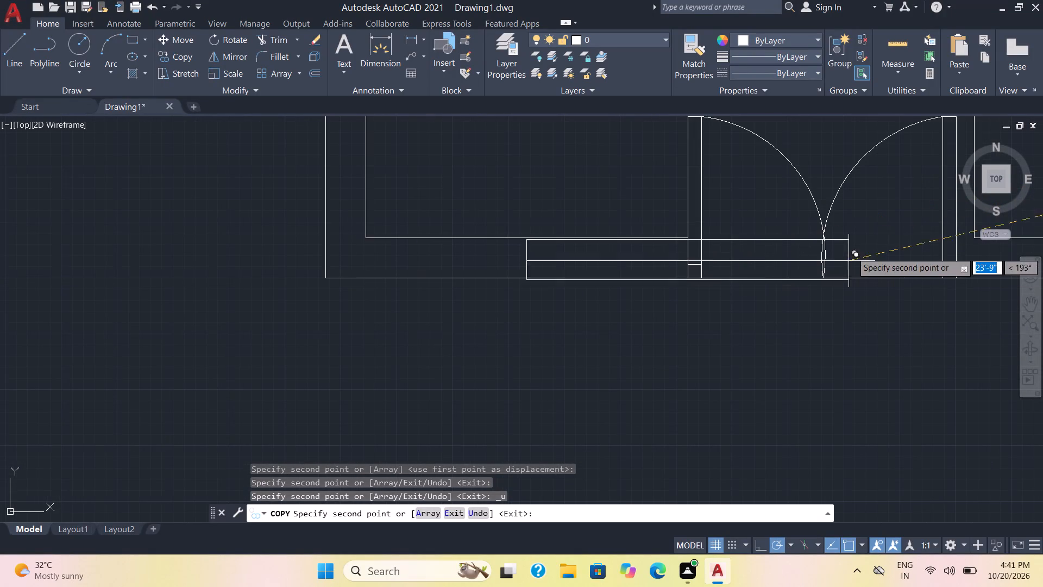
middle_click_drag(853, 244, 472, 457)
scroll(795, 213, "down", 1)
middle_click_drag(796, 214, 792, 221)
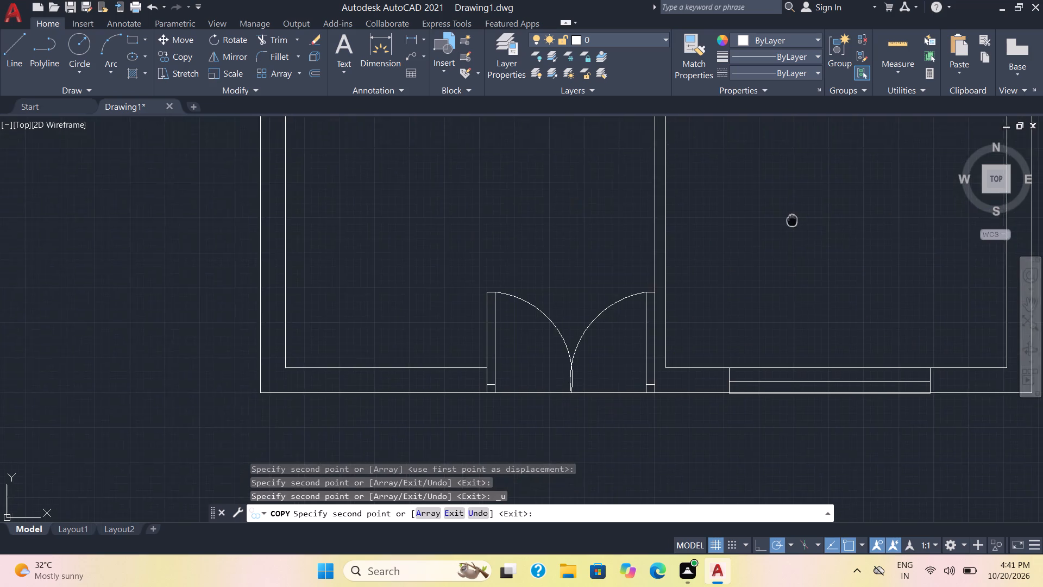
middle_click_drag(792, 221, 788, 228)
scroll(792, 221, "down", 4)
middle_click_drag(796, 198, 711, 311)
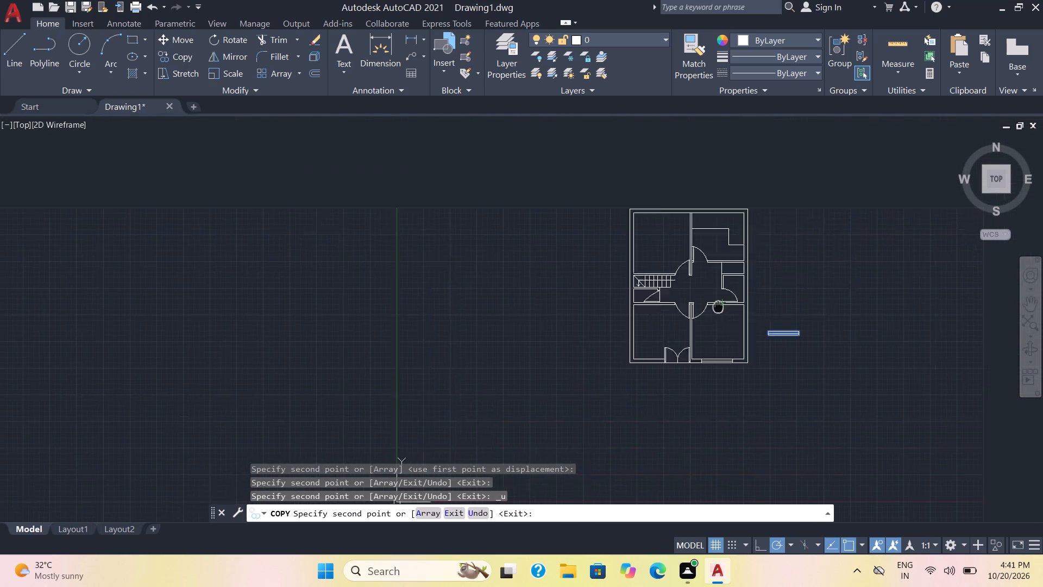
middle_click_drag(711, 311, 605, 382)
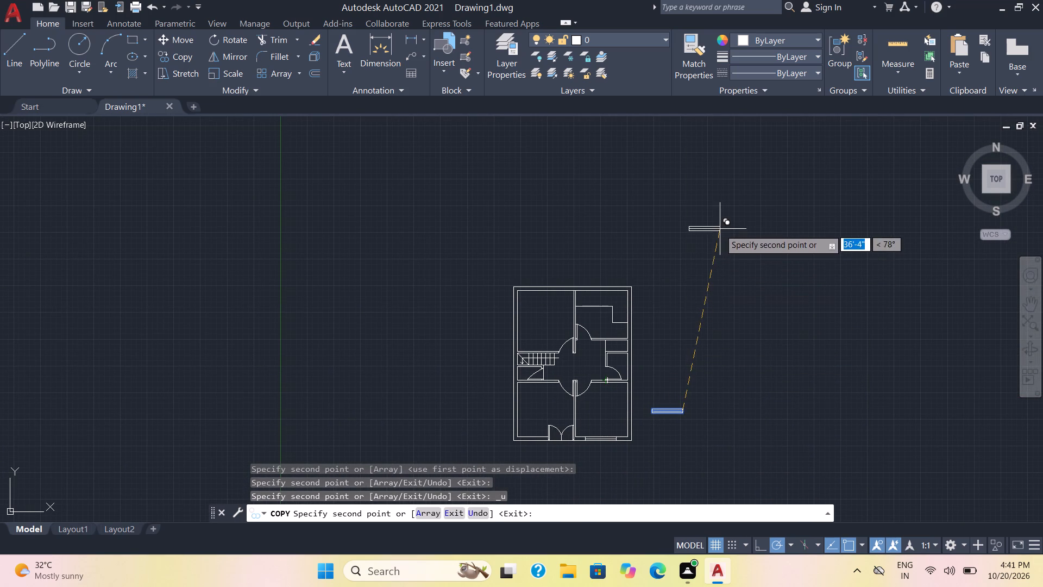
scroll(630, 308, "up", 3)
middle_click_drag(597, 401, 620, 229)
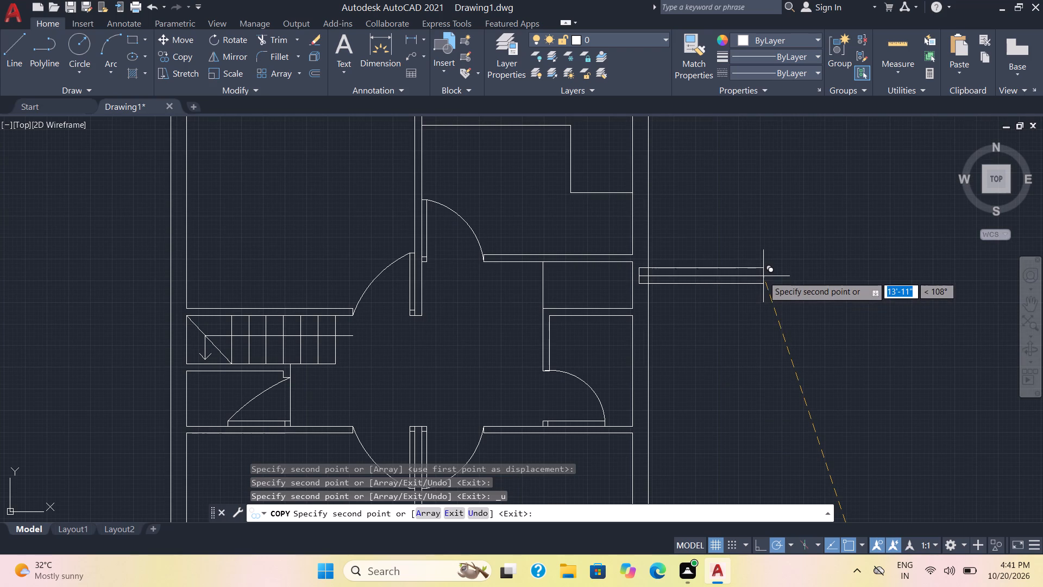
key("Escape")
Move the original horizontal window by its middle line's west endpoint into the southwest room's bottom wall, starting at the inner west wall face.
scroll(791, 324, "down", 3)
left_click(813, 395)
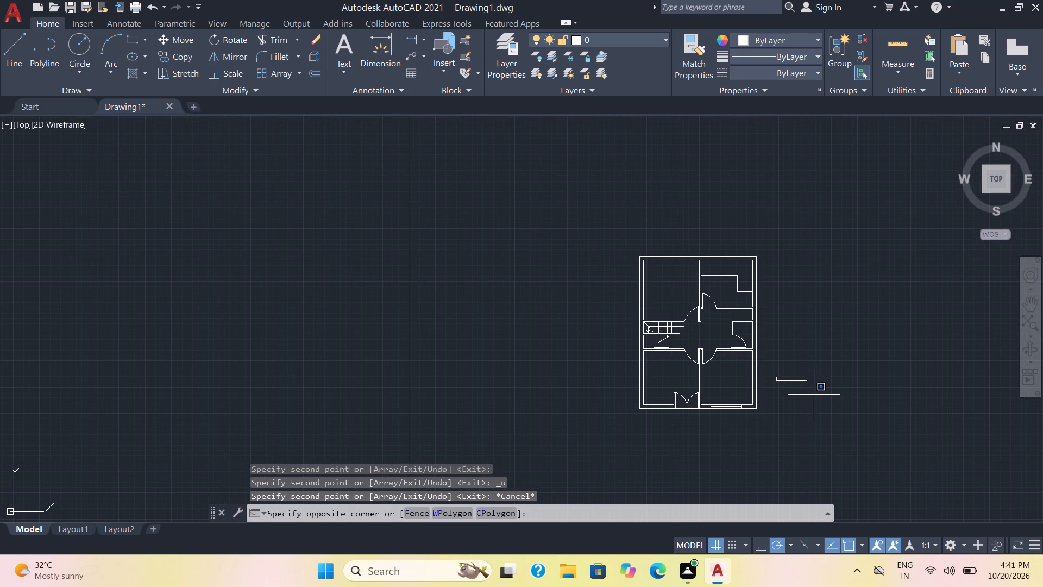
left_click(770, 358)
key("m")
key("Return")
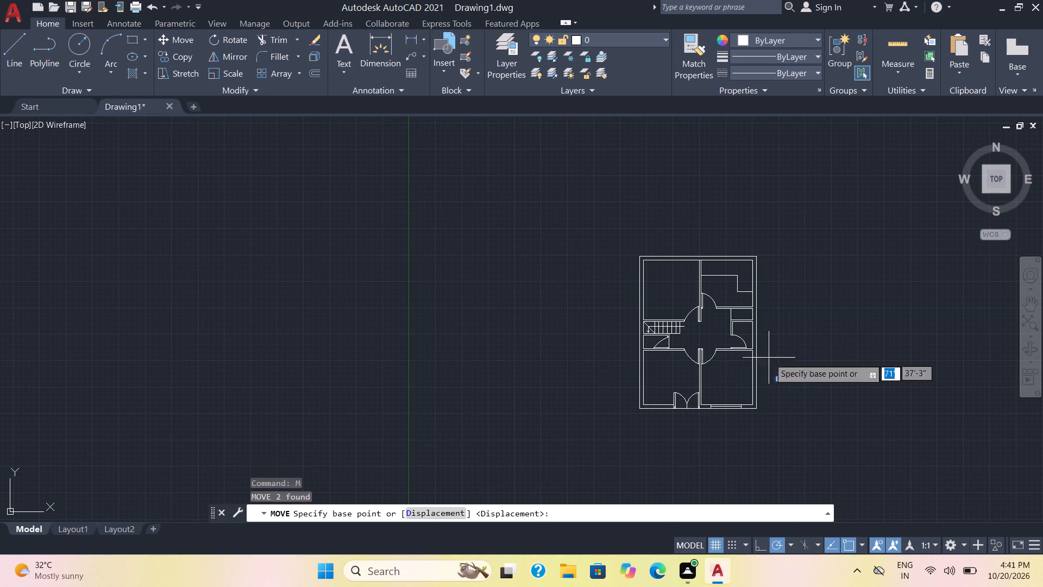
scroll(791, 392, "up", 3)
left_click(716, 342)
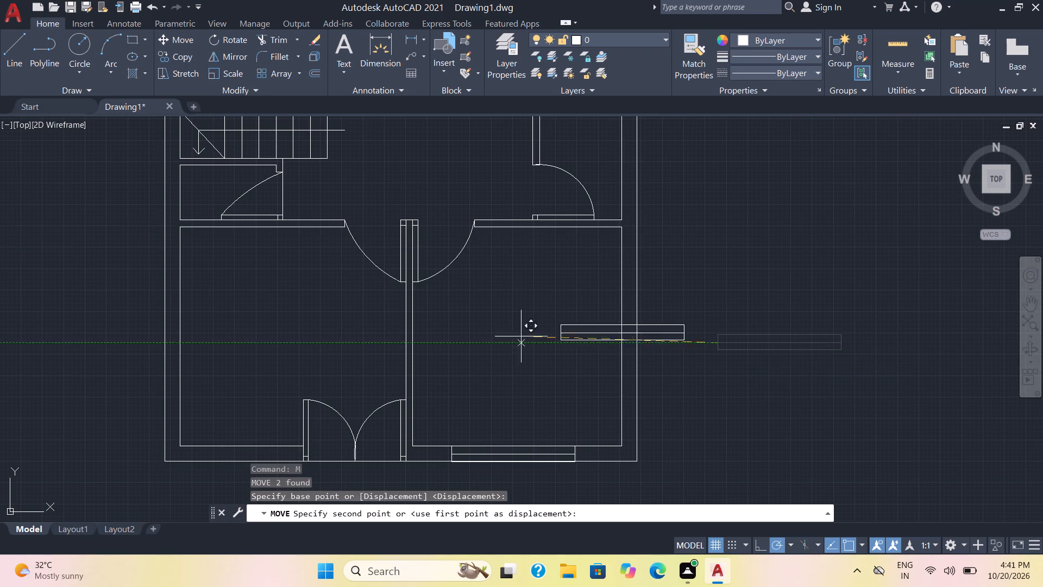
middle_click_drag(225, 434, 331, 299)
scroll(326, 301, "up", 3)
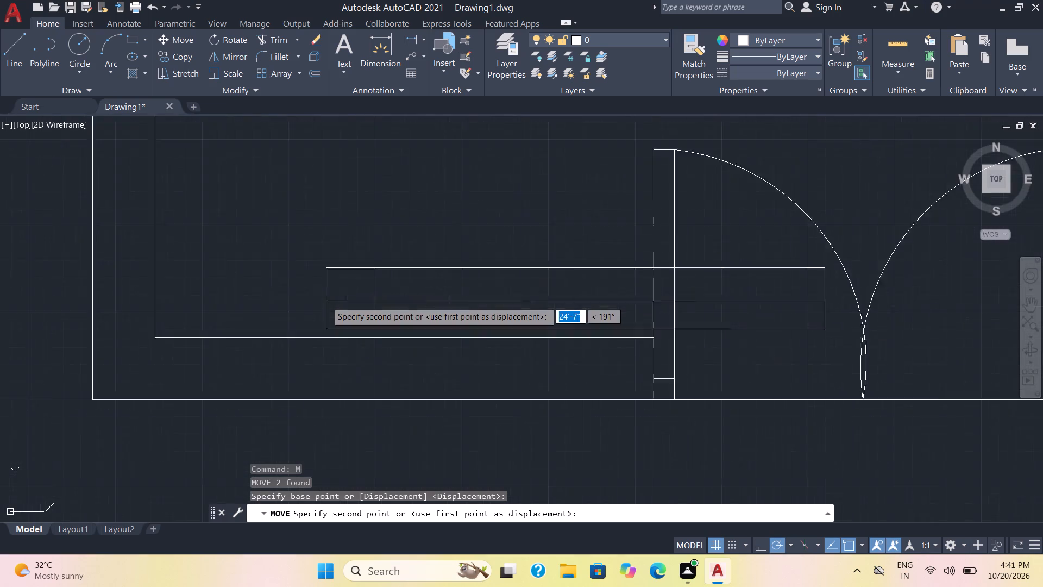
scroll(326, 301, "up", 1)
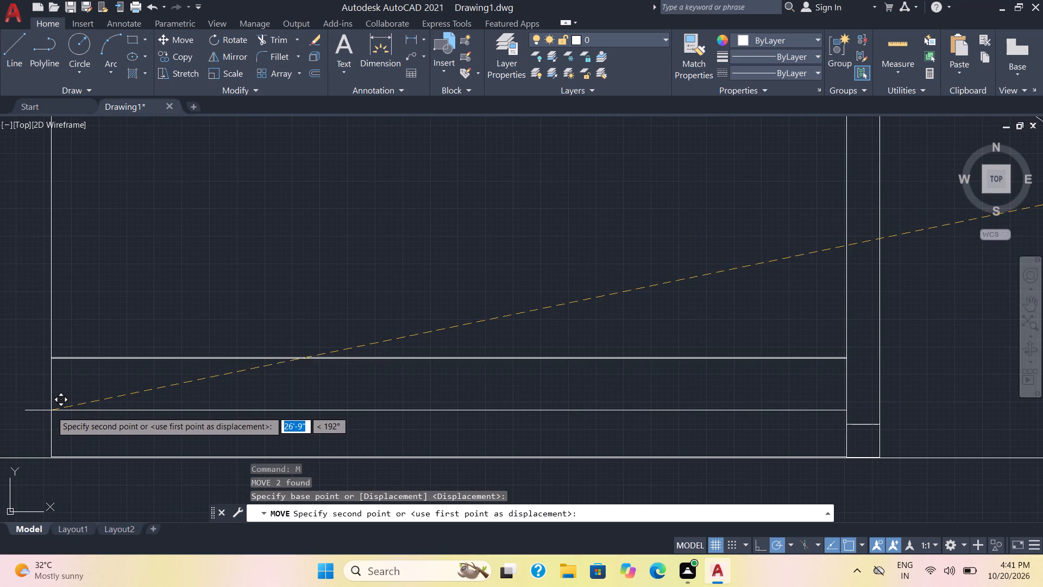
left_click(51, 411)
scroll(349, 303, "down", 5)
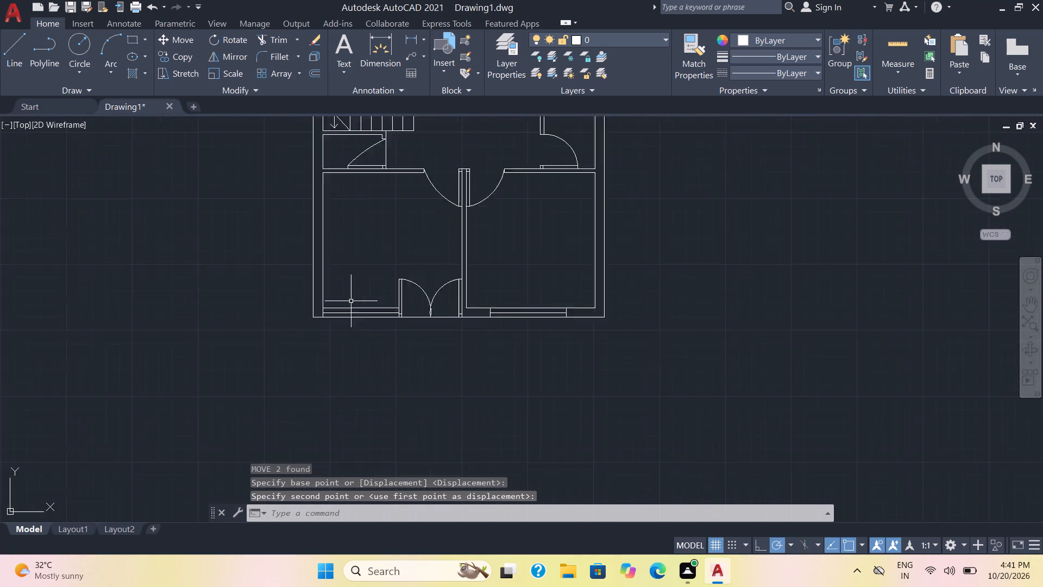
scroll(351, 301, "down", 1)
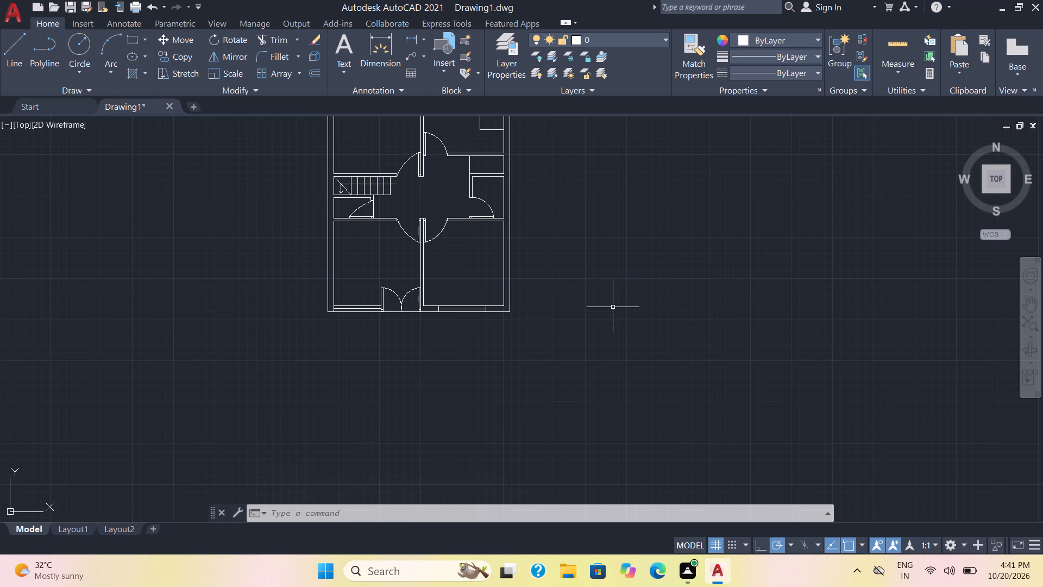
Draw a 4" by 3' vertical rectangle in the empty space east of the floor plan for a smaller window.
scroll(620, 199, "up", 1)
middle_click_drag(620, 201, 636, 410)
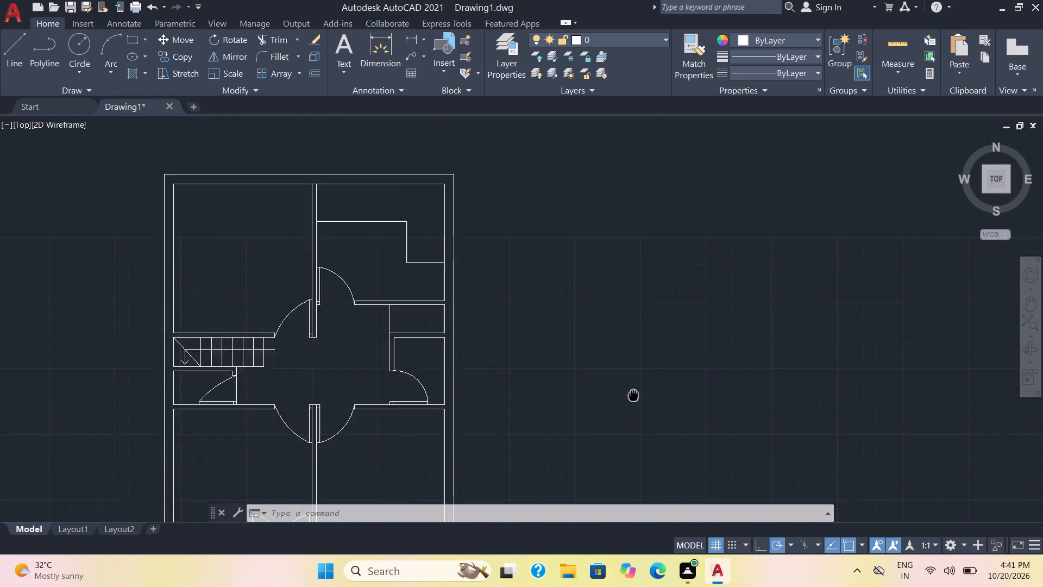
middle_click_drag(636, 410, 643, 480)
scroll(614, 453, "up", 1)
middle_click_drag(566, 450, 725, 339)
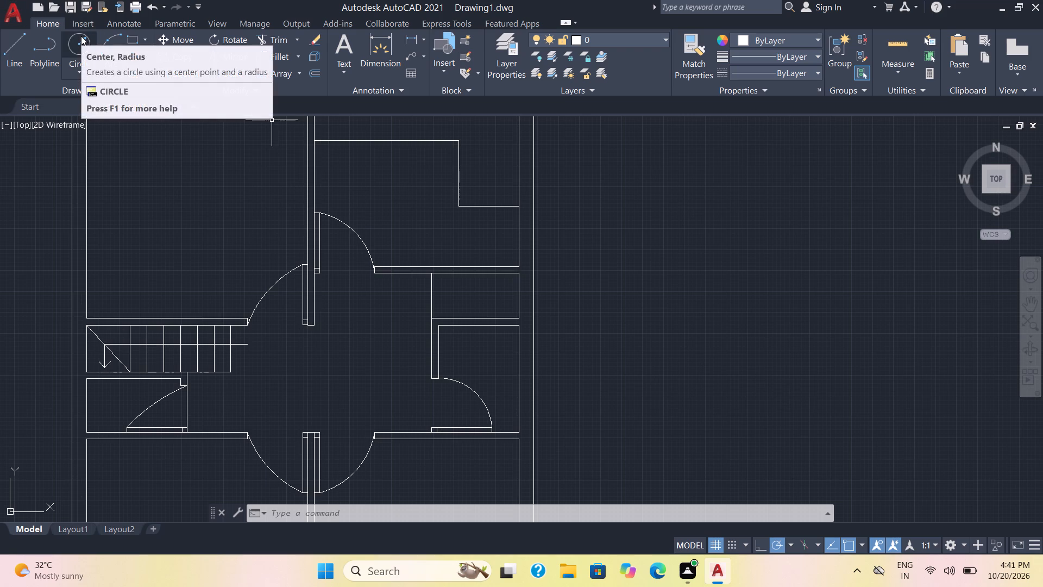
left_click(132, 40)
left_click(649, 246)
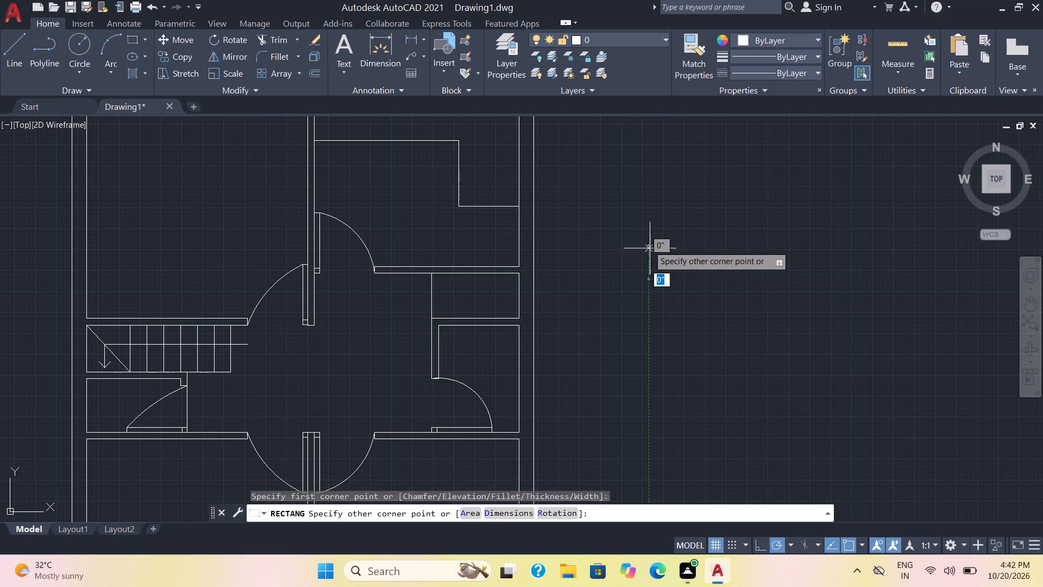
key("d")
key("Return")
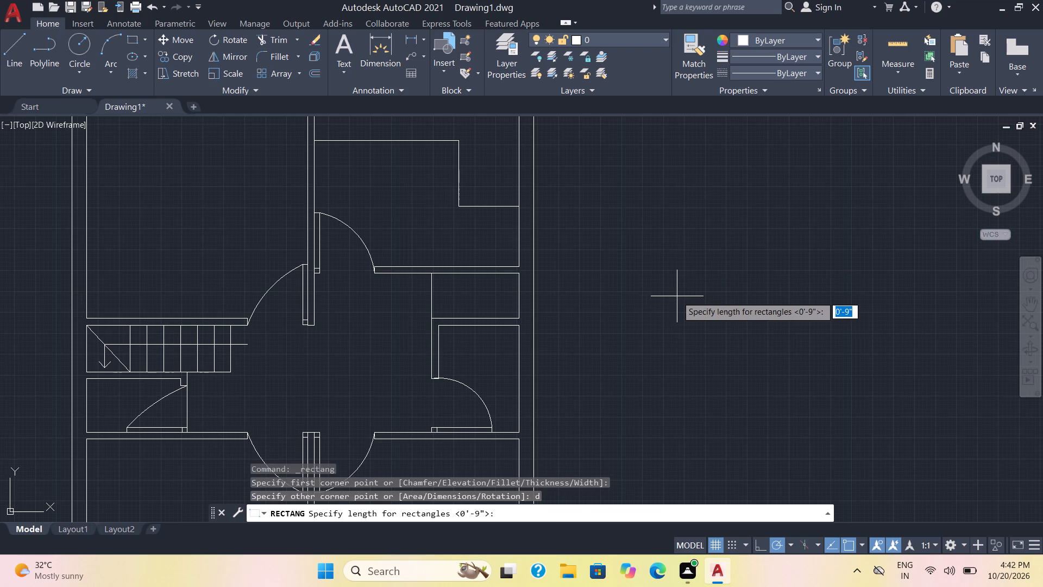
key("4")
key("Return")
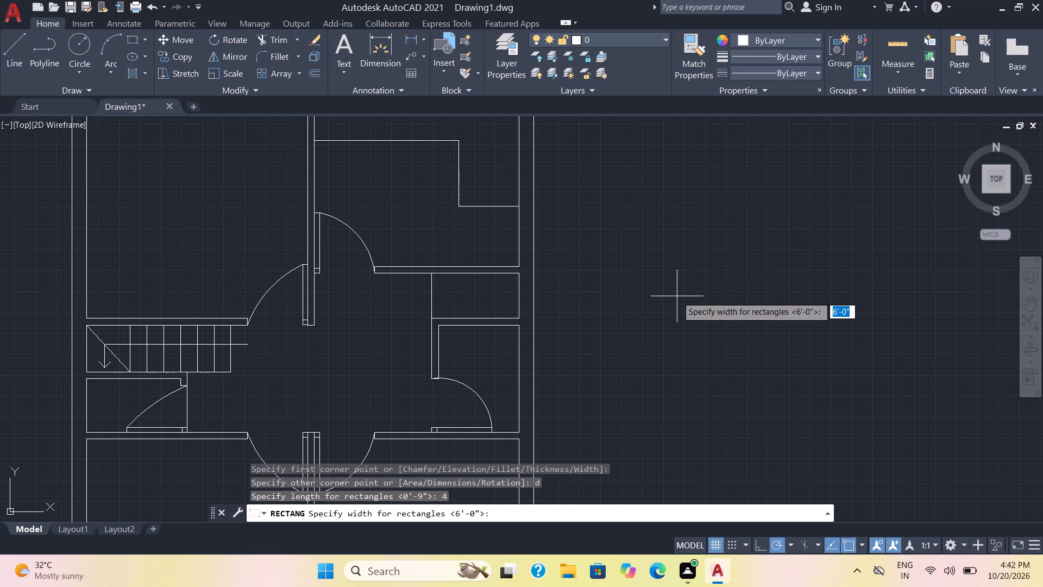
type("3'")
key("Return")
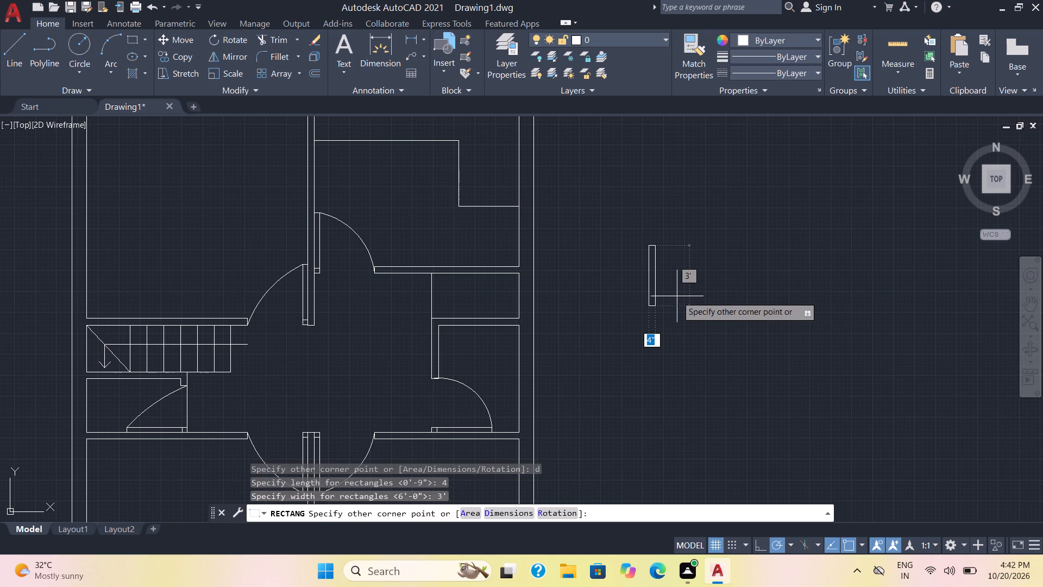
left_click(703, 358)
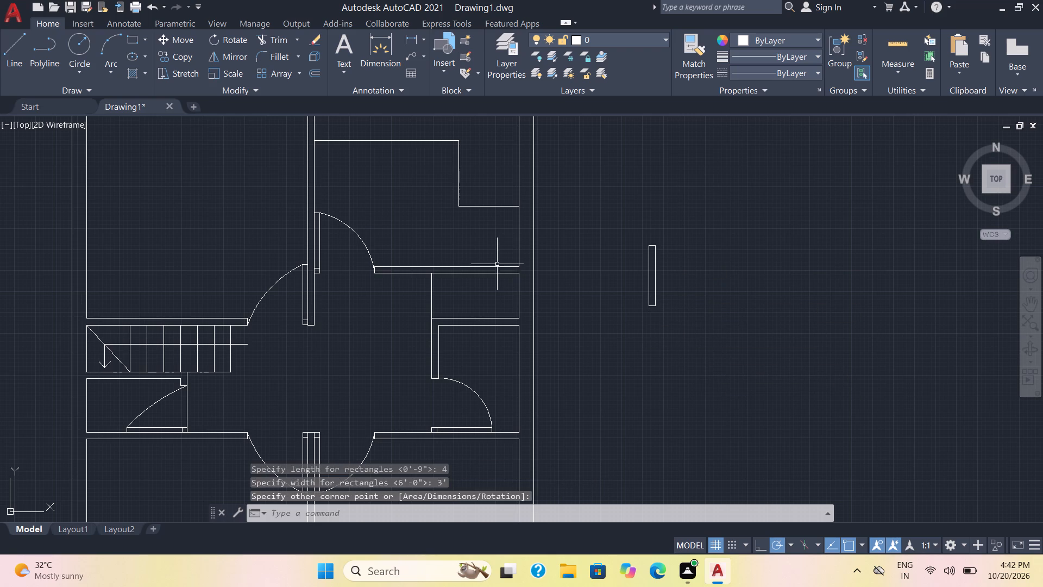
Draw a vertical centre line through the 4" by 3' rectangle, extending past both of its short ends.
left_click(10, 47)
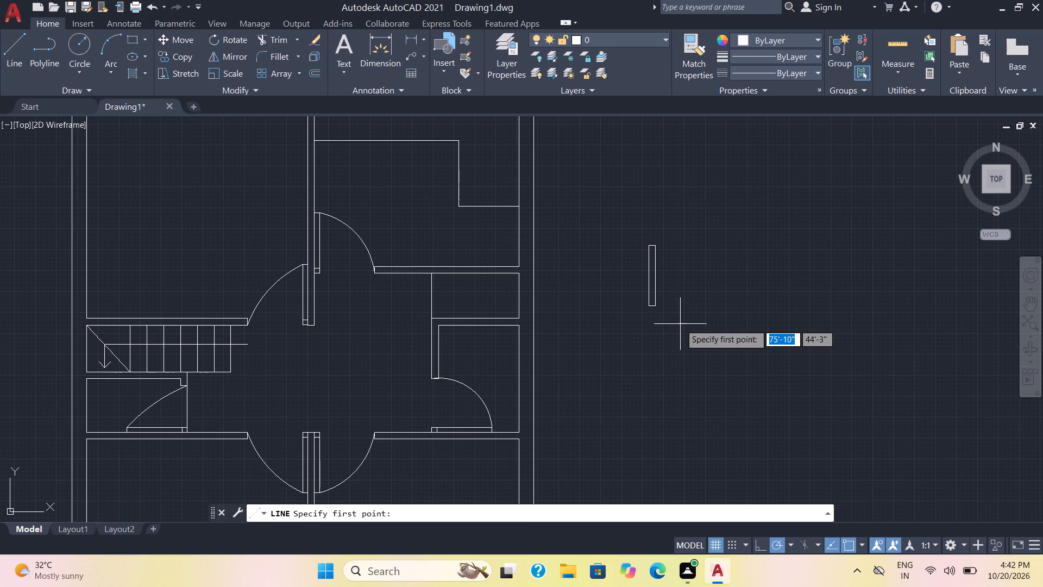
scroll(680, 324, "up", 3)
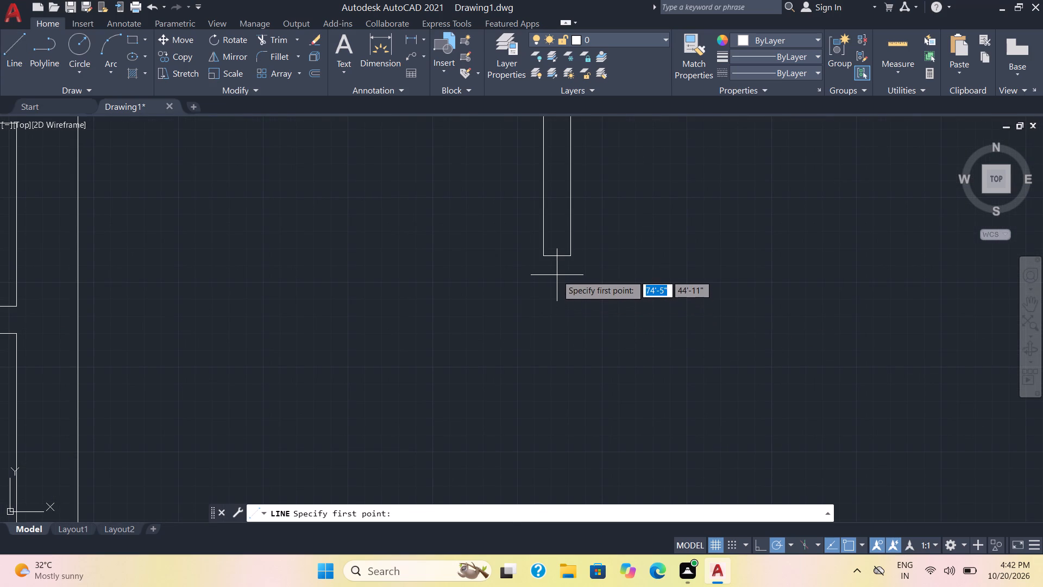
left_click(557, 274)
scroll(556, 244, "down", 3)
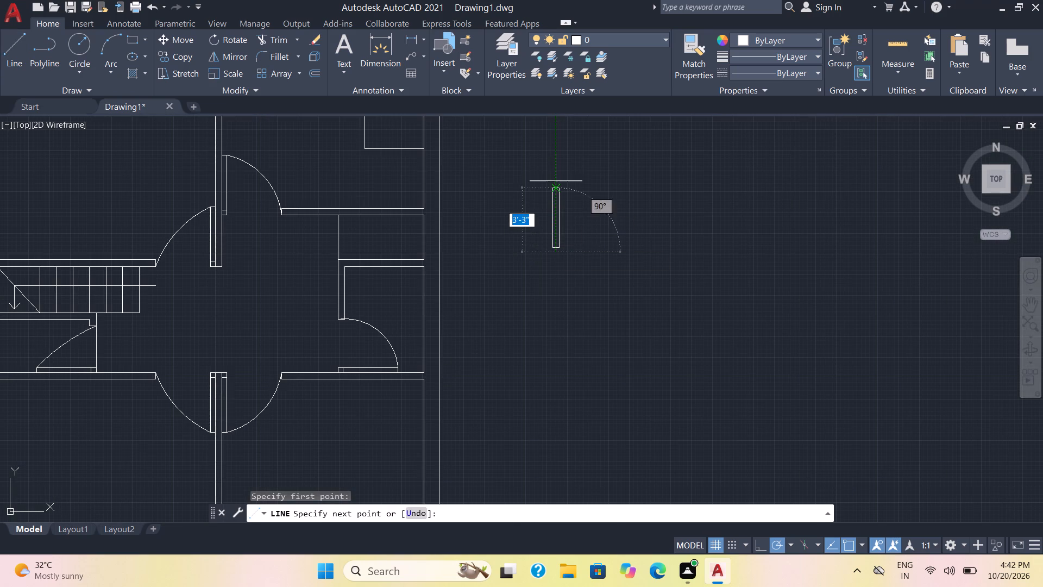
left_click(556, 166)
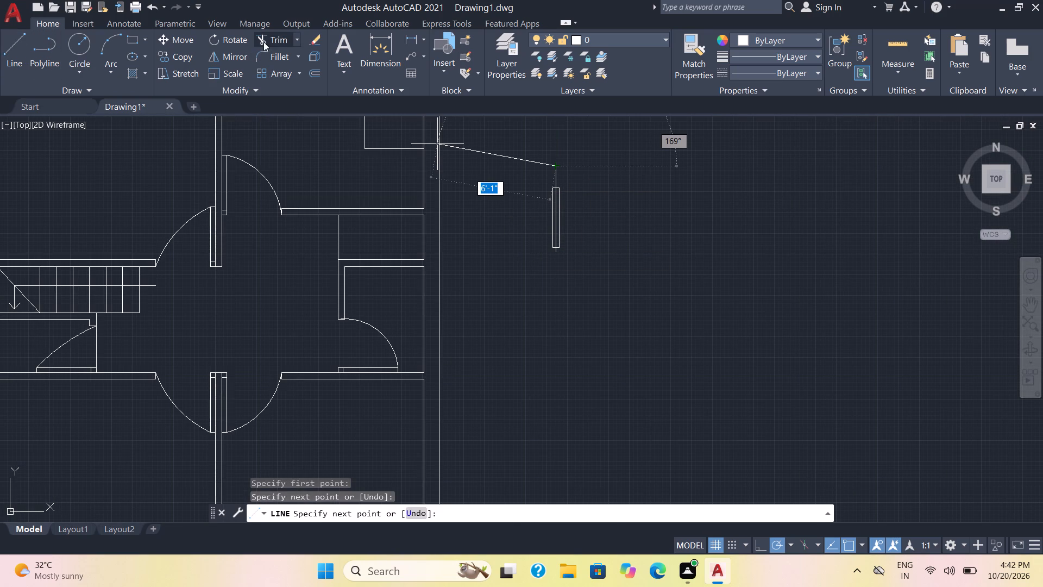
Trim the centre line's overhangs above and below the 4" by 3' rectangle.
left_click(281, 35)
left_click_drag(552, 173, 555, 173)
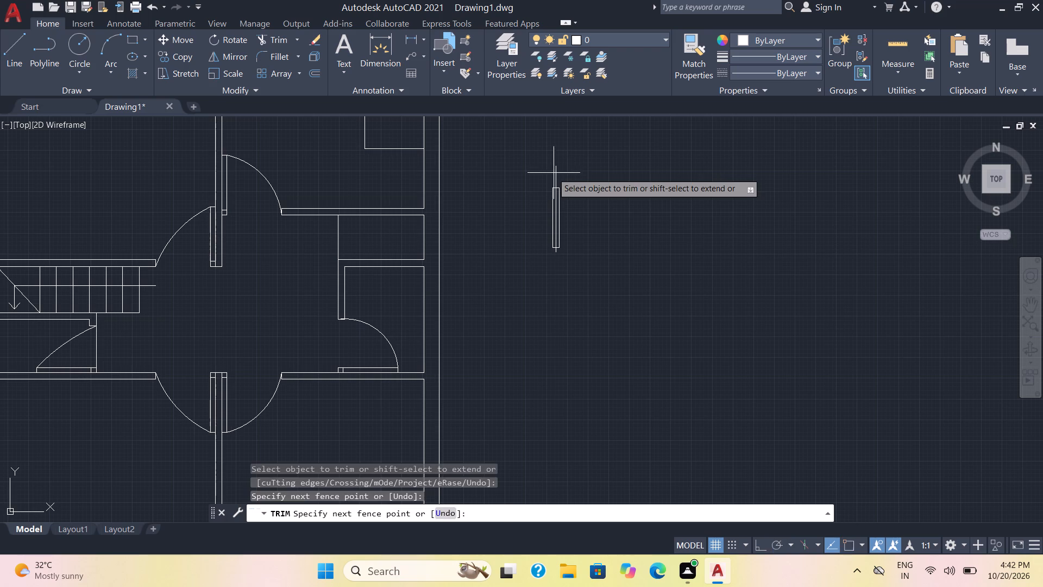
left_click_drag(555, 173, 582, 178)
left_click(557, 252)
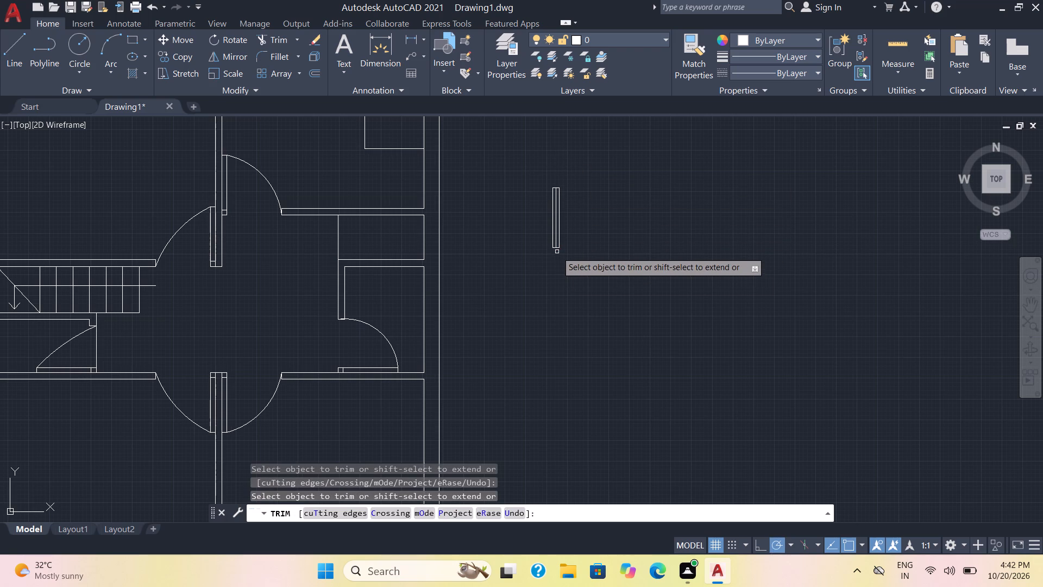
key("Escape")
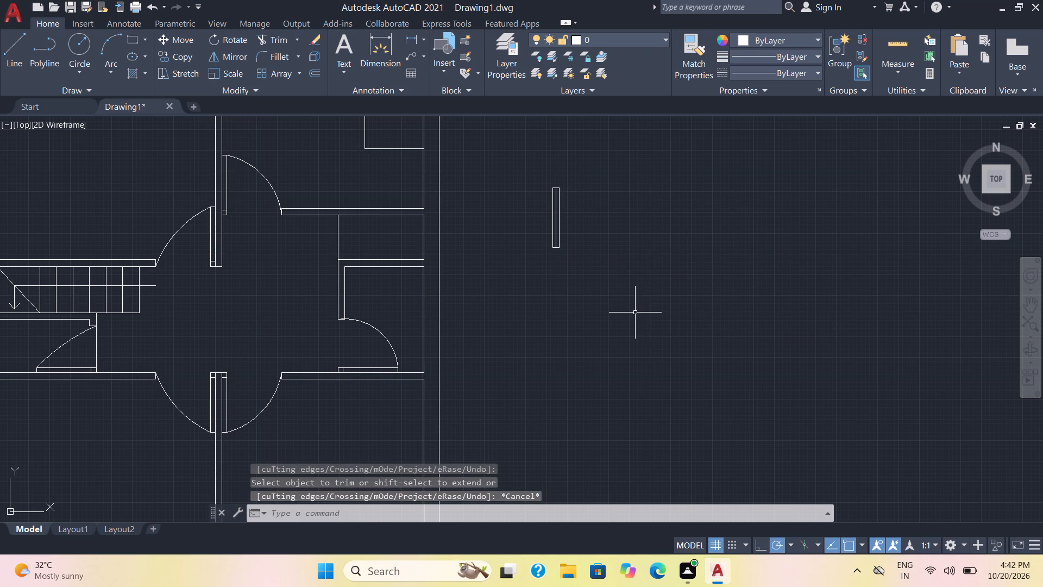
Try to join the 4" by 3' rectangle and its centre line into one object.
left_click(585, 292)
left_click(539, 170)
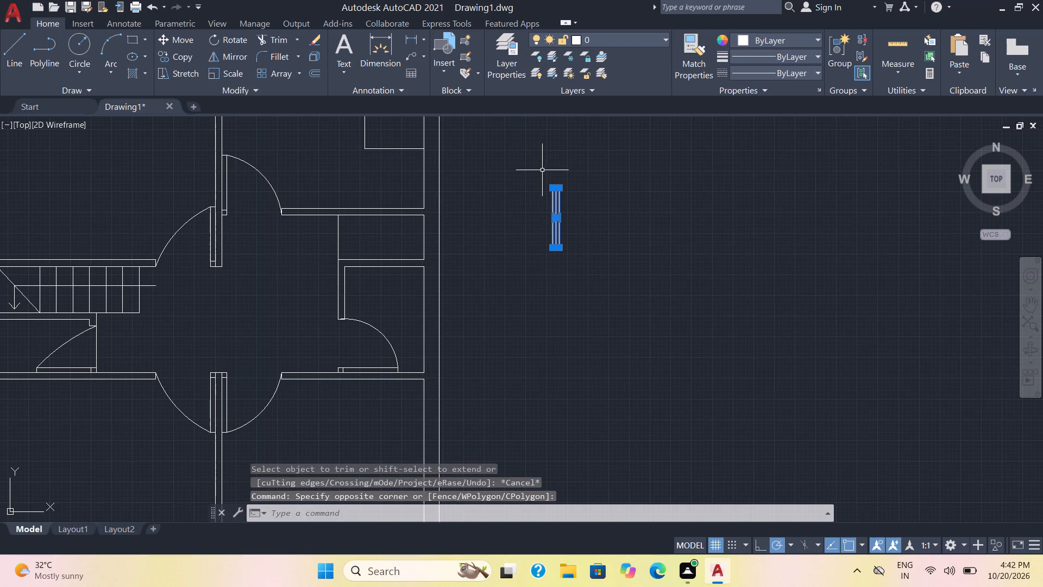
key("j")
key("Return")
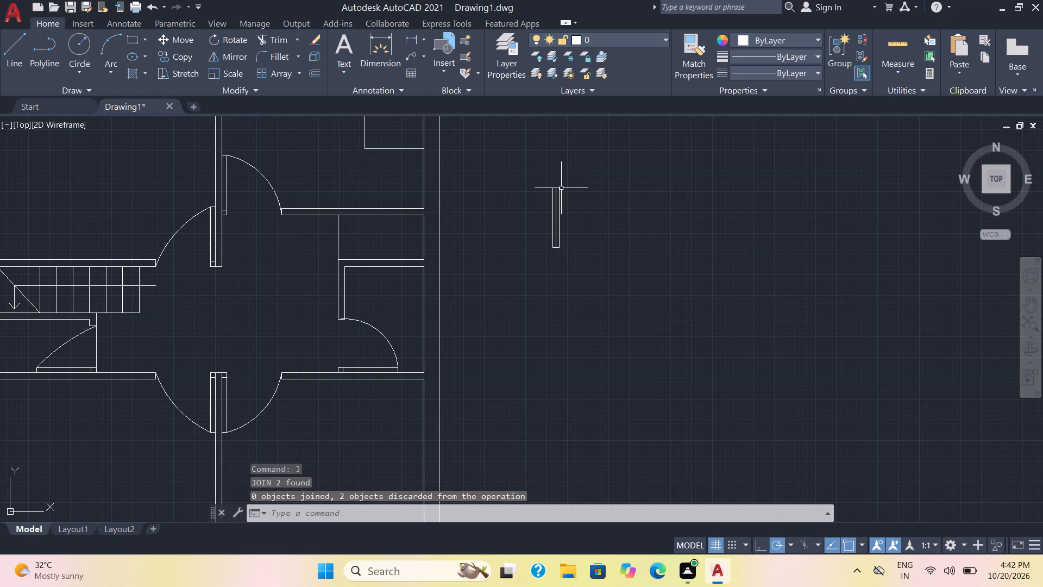
Rotate the spare 3' window by 90° about its upper-left corner so it lies horizontally.
left_click(588, 320)
left_click(536, 174)
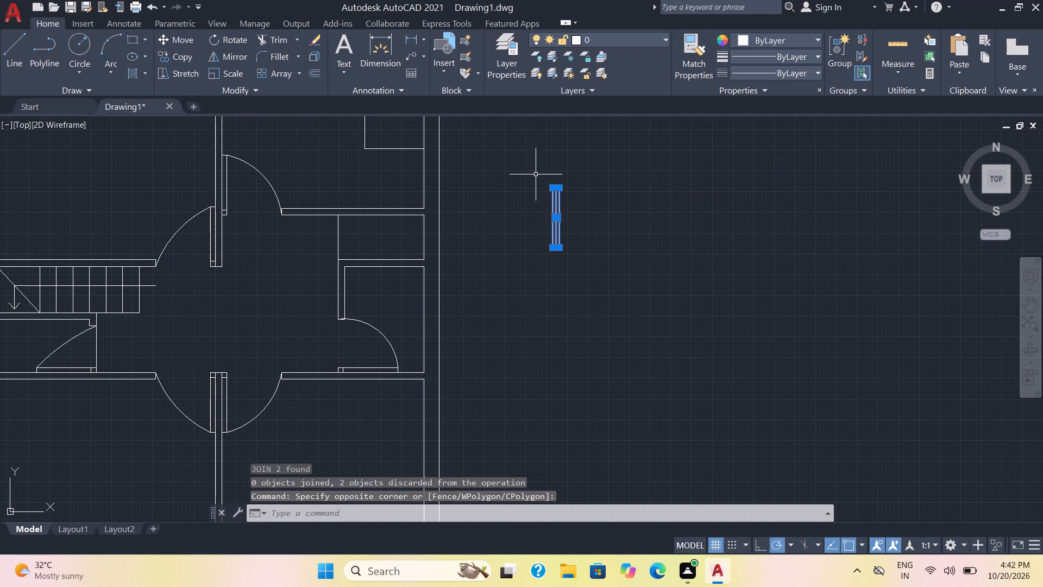
type("ro")
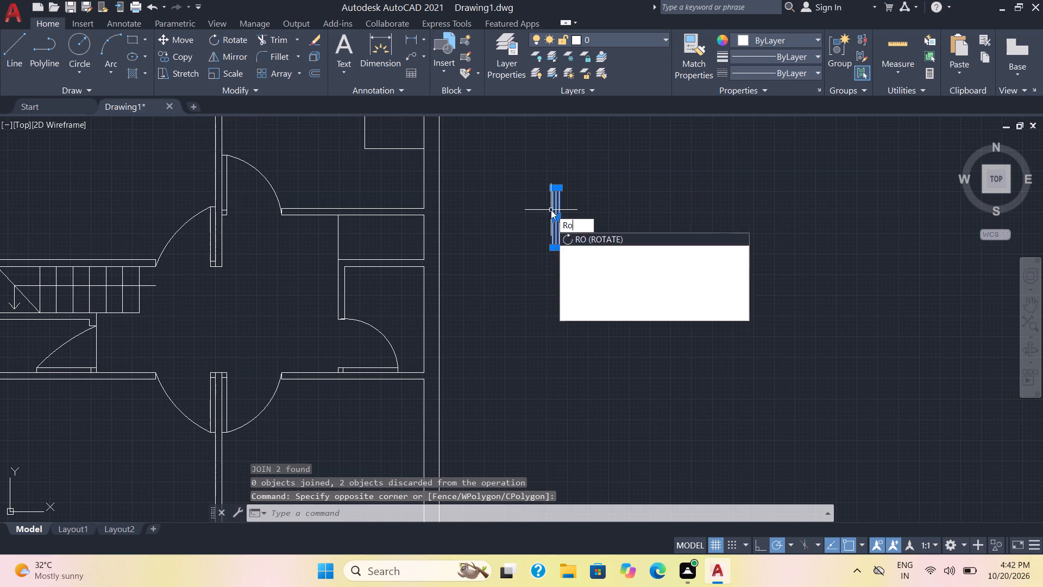
key("Return")
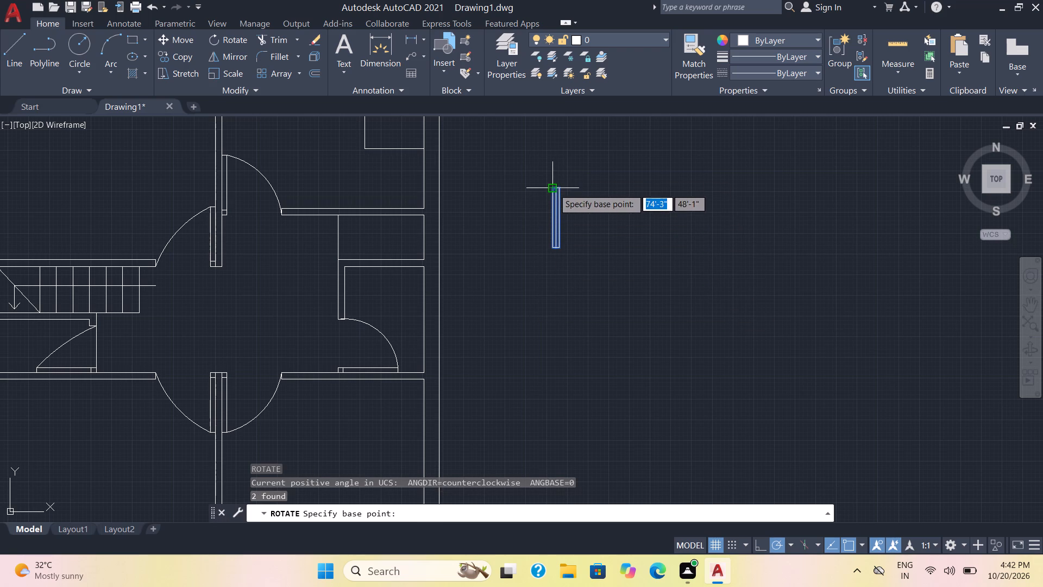
left_click(554, 189)
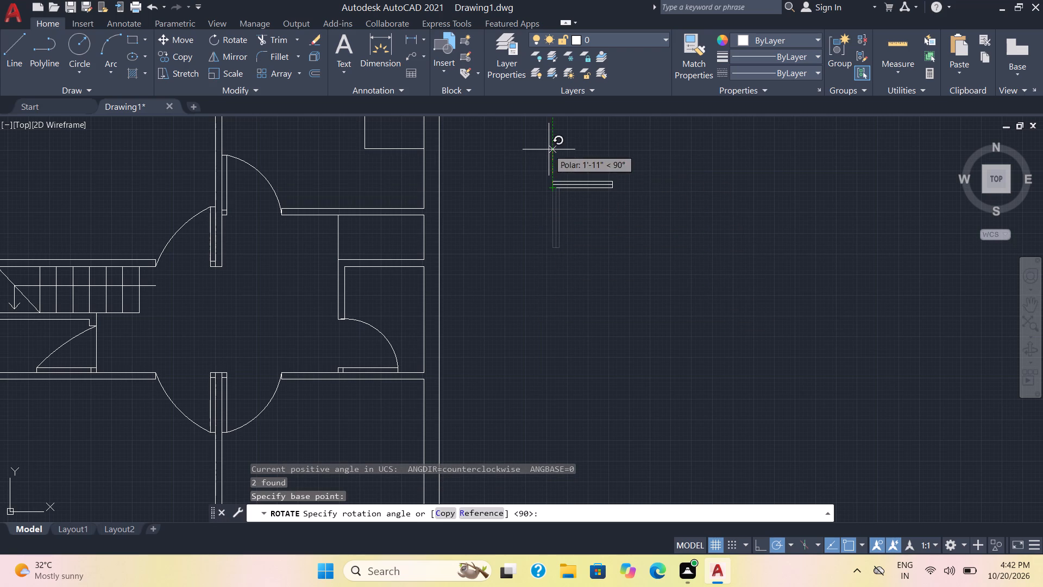
left_click(549, 149)
Copy the horizontal 3' window into the kitchen's south wall, against the inner face of the east outer wall.
left_click(644, 228)
left_click(541, 160)
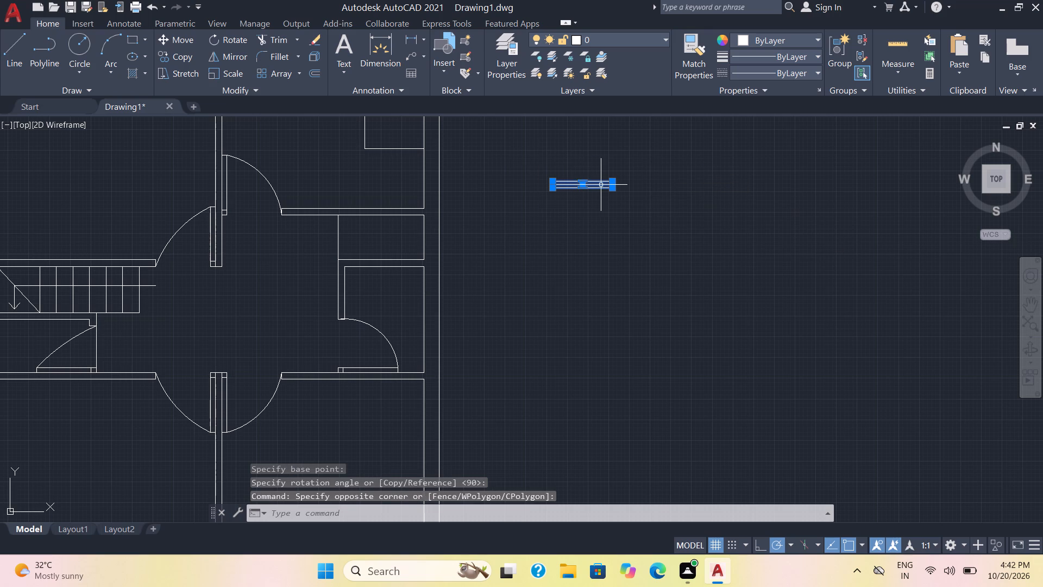
type("co")
key("Return")
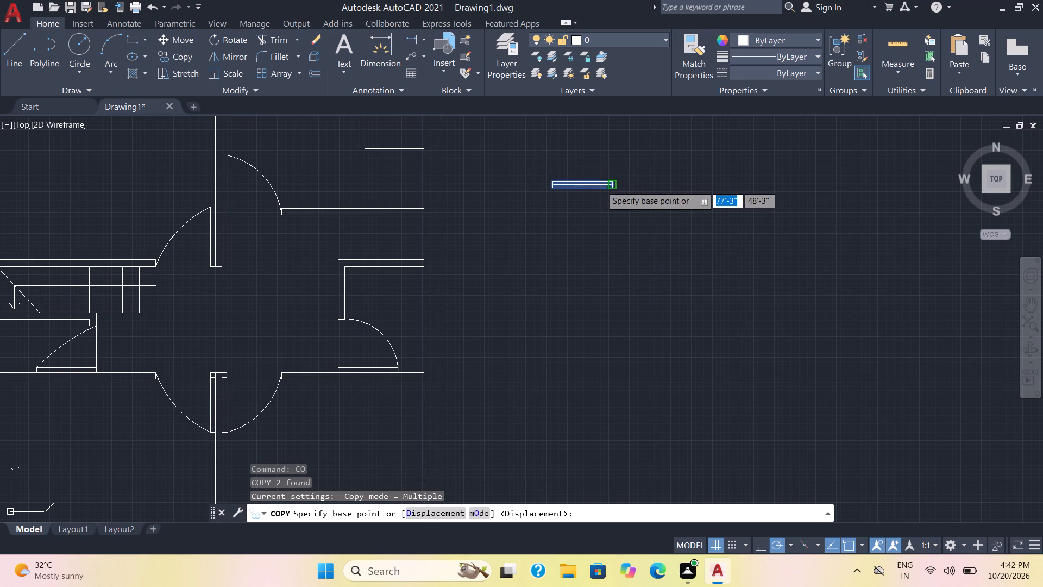
left_click(612, 183)
scroll(463, 211, "up", 2)
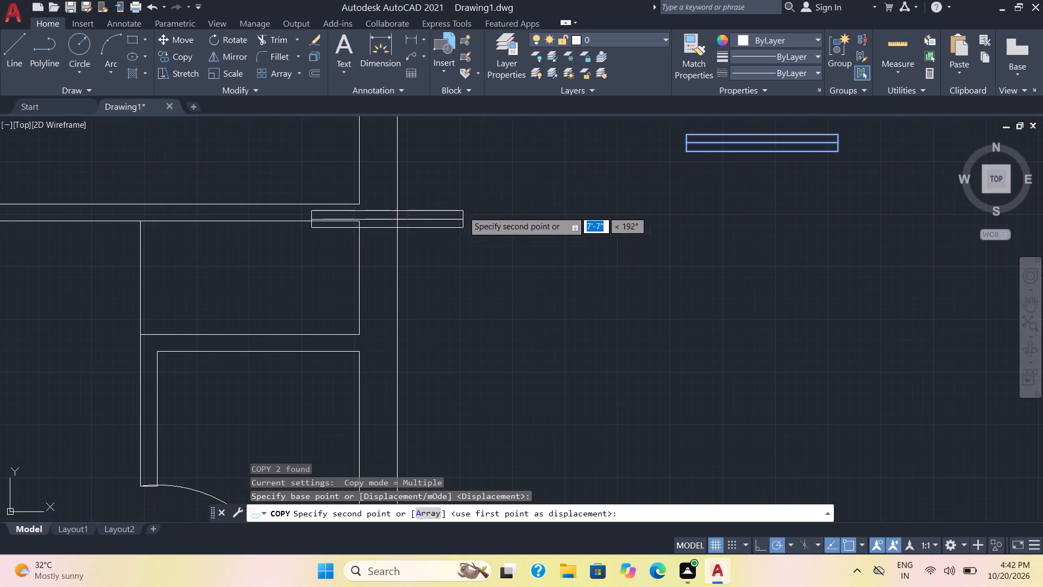
left_click(358, 206)
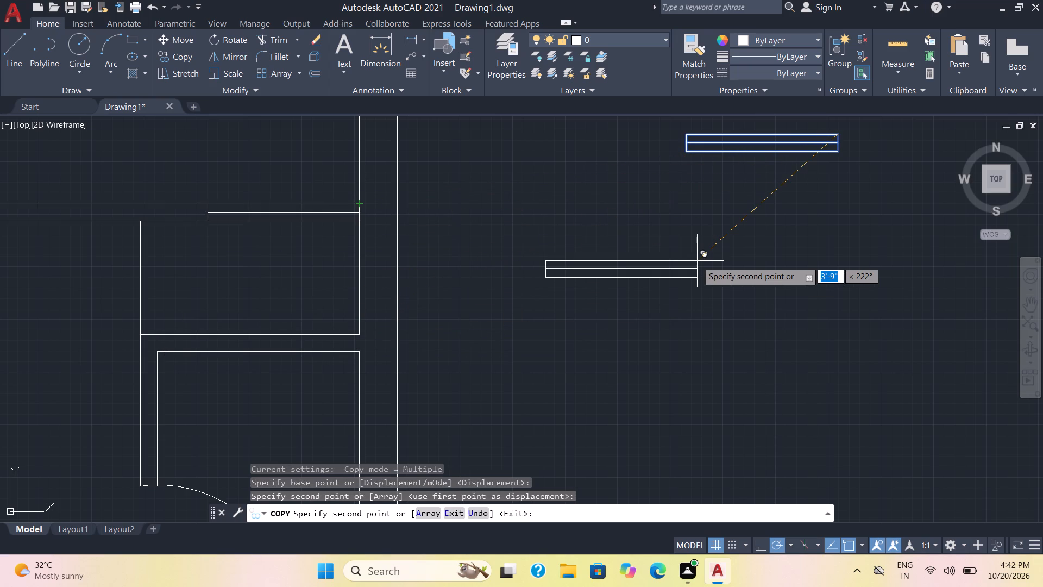
key("Escape")
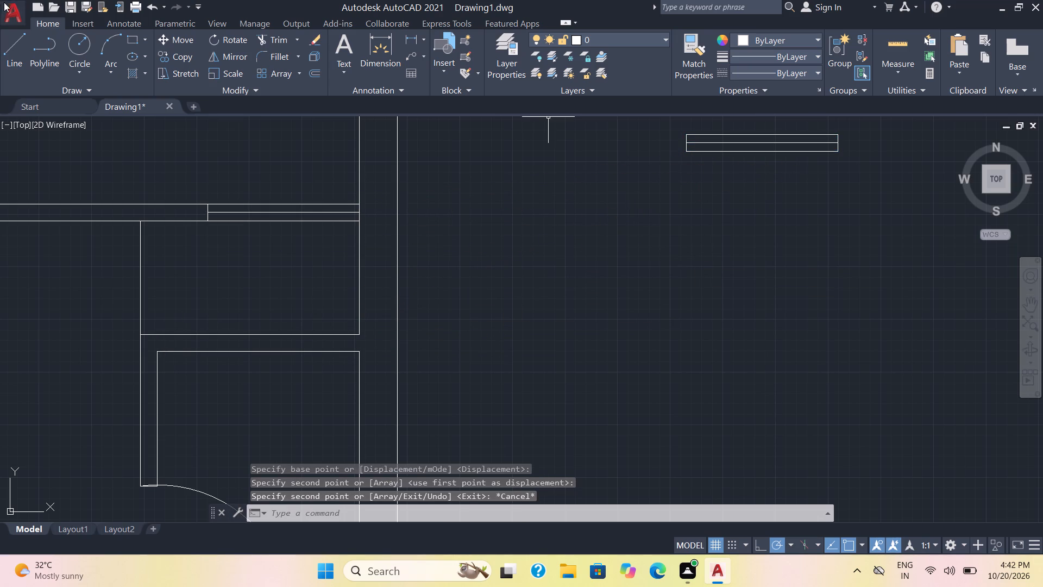
Shorten the spare window to about 2'-1" by drawing a vertical line across it and trimming its east part and the line's overhangs.
left_click(15, 41)
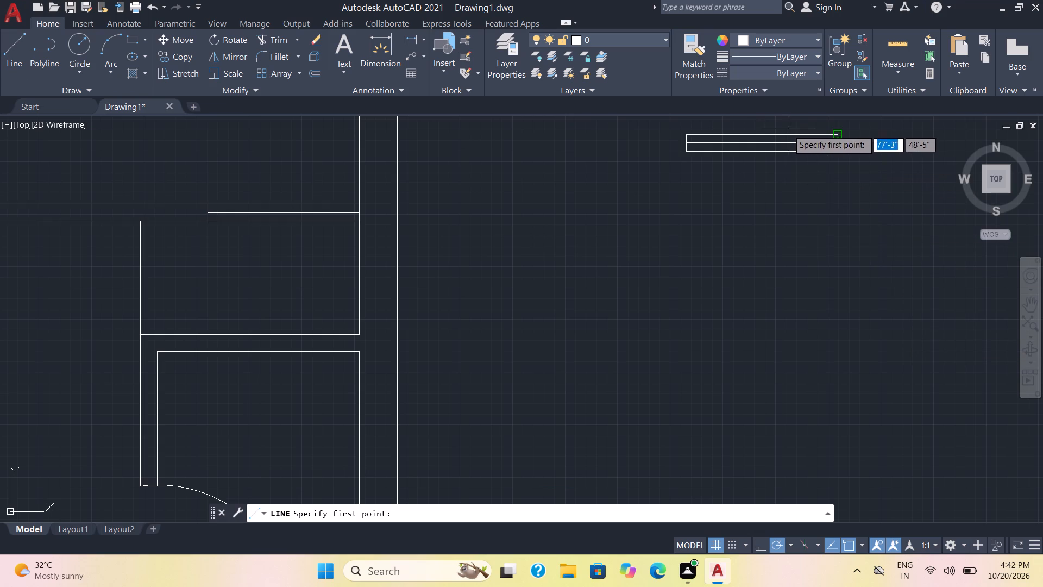
left_click(790, 210)
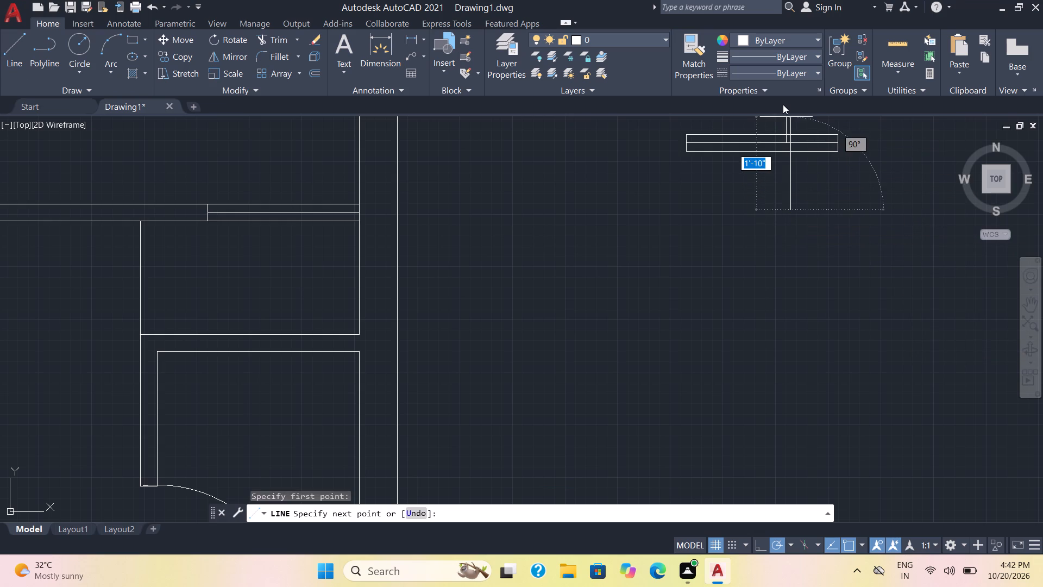
left_click(783, 104)
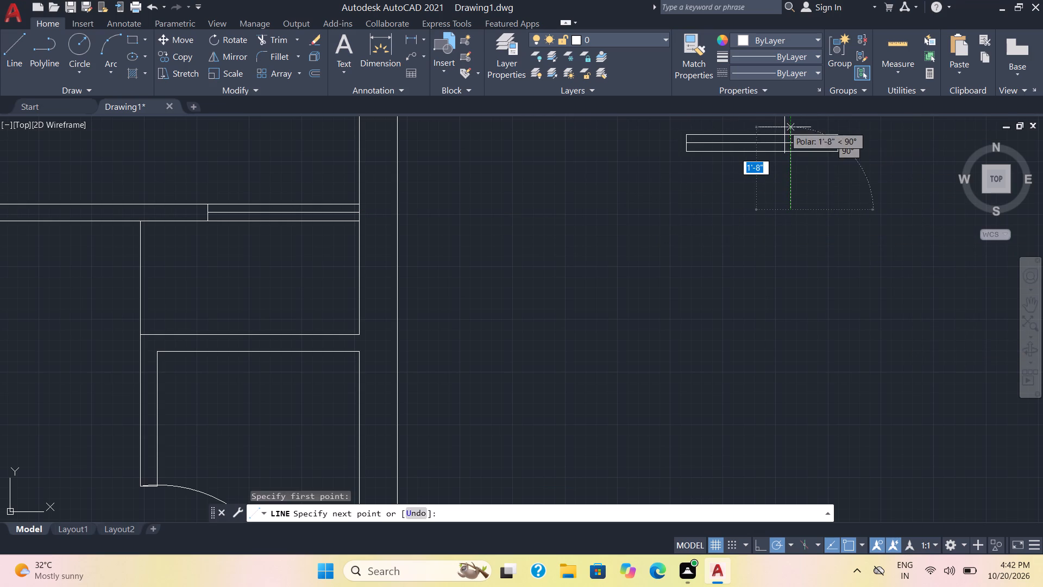
left_click(788, 122)
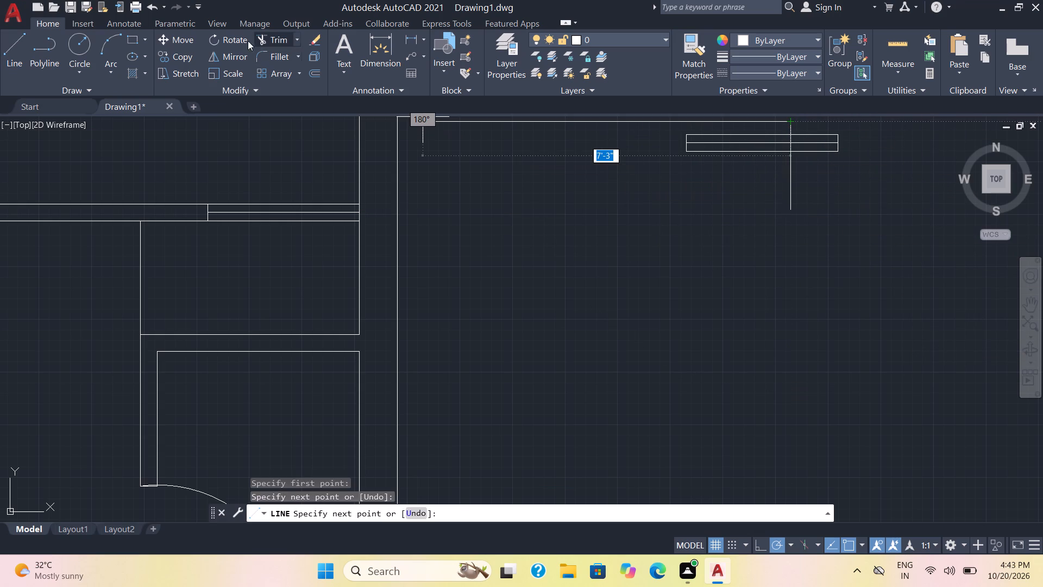
left_click(286, 43)
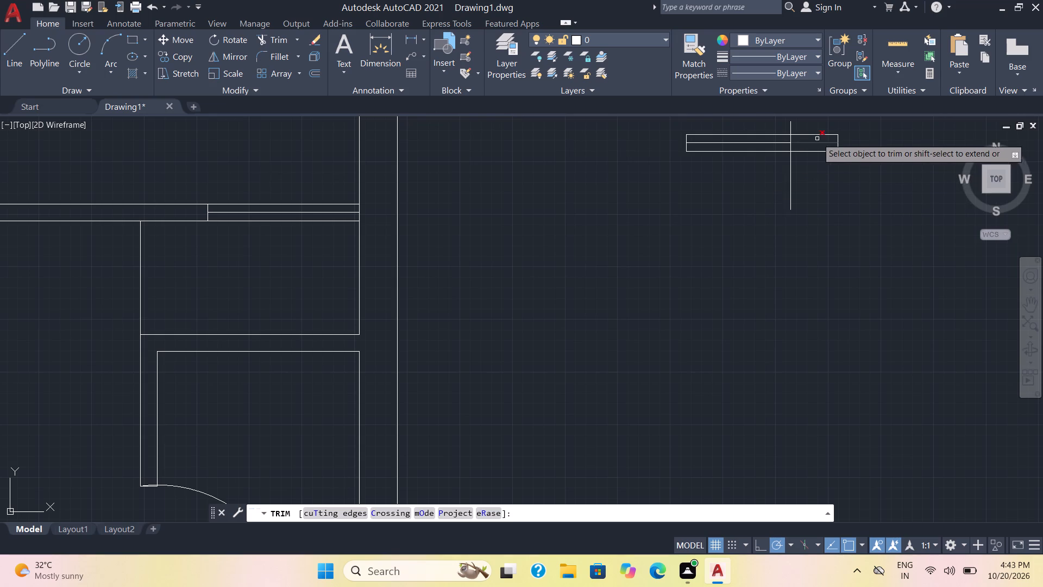
left_click_drag(819, 129, 768, 185)
left_click_drag(831, 141, 854, 142)
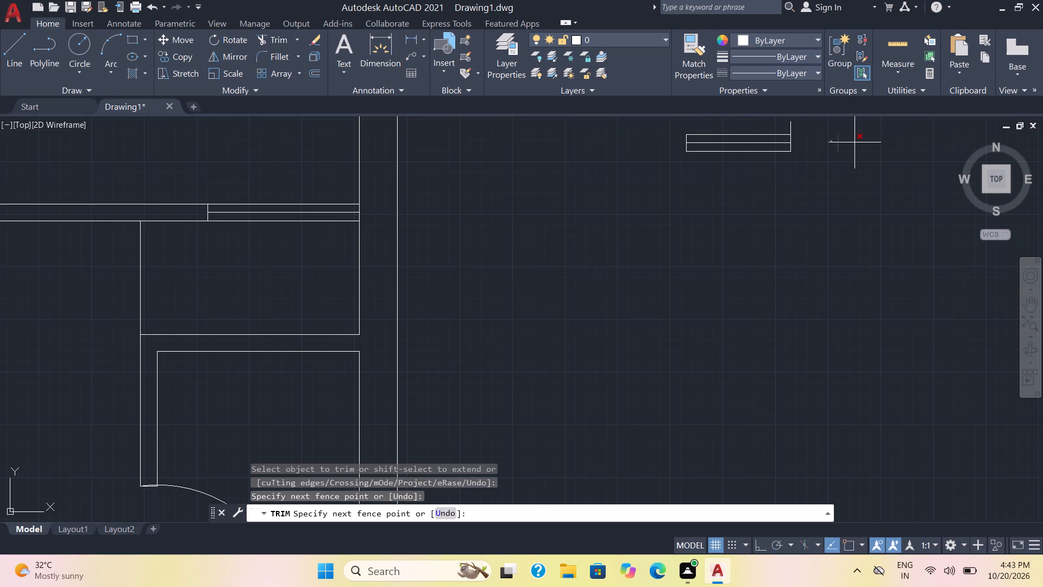
left_click_drag(854, 142, 856, 142)
left_click_drag(795, 123, 774, 127)
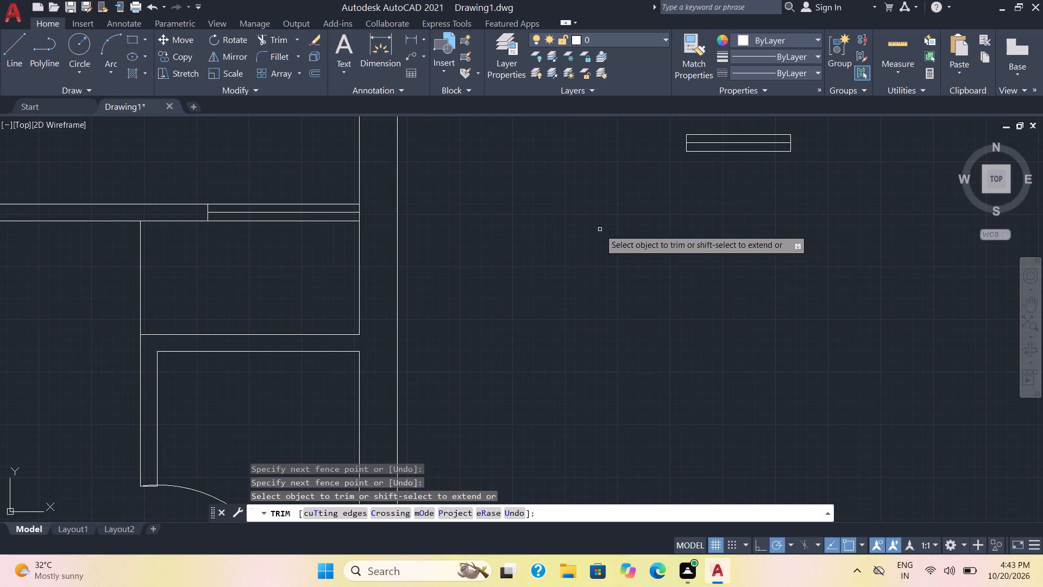
key("Escape")
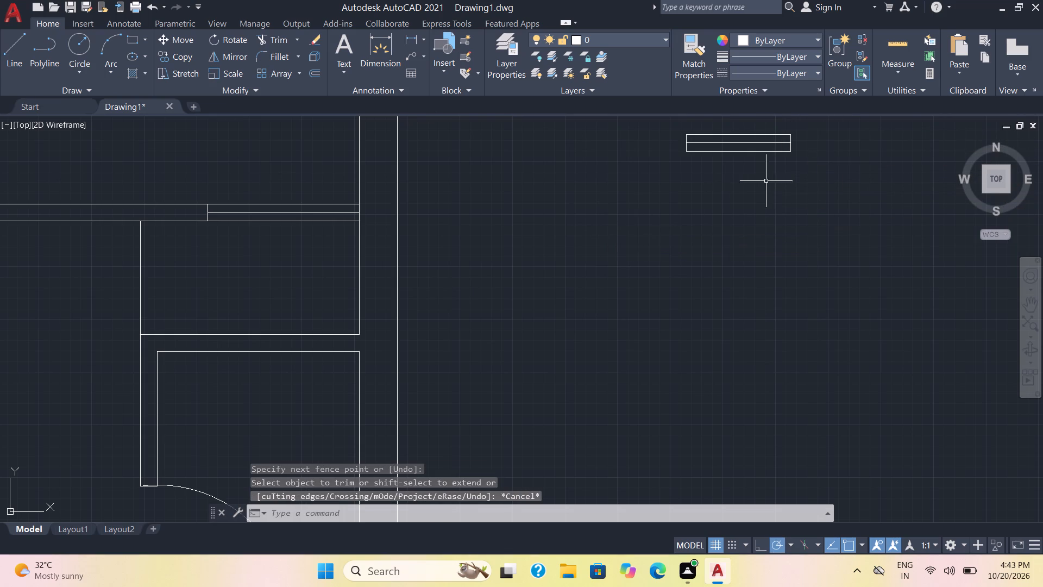
Move the shortened window into the north wall of the small room on the east side, near mid-wall.
left_click(819, 171)
left_click(655, 133)
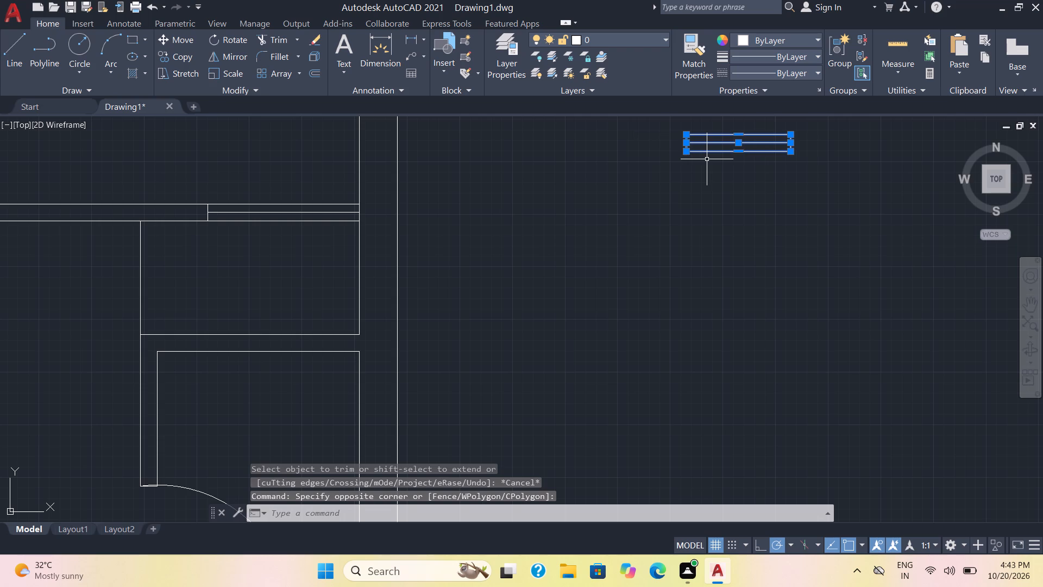
key("m")
key("Return")
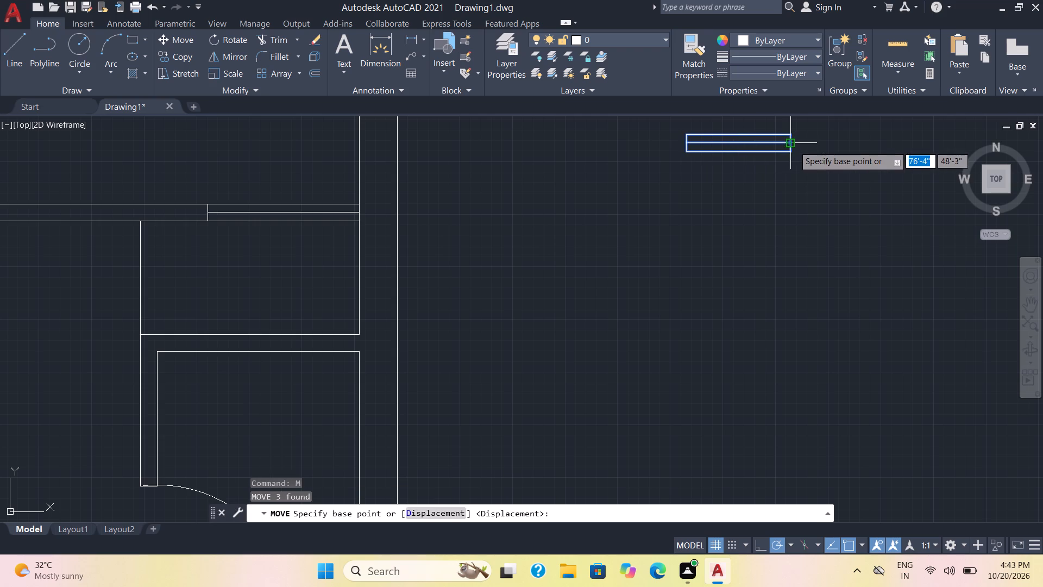
left_click(690, 142)
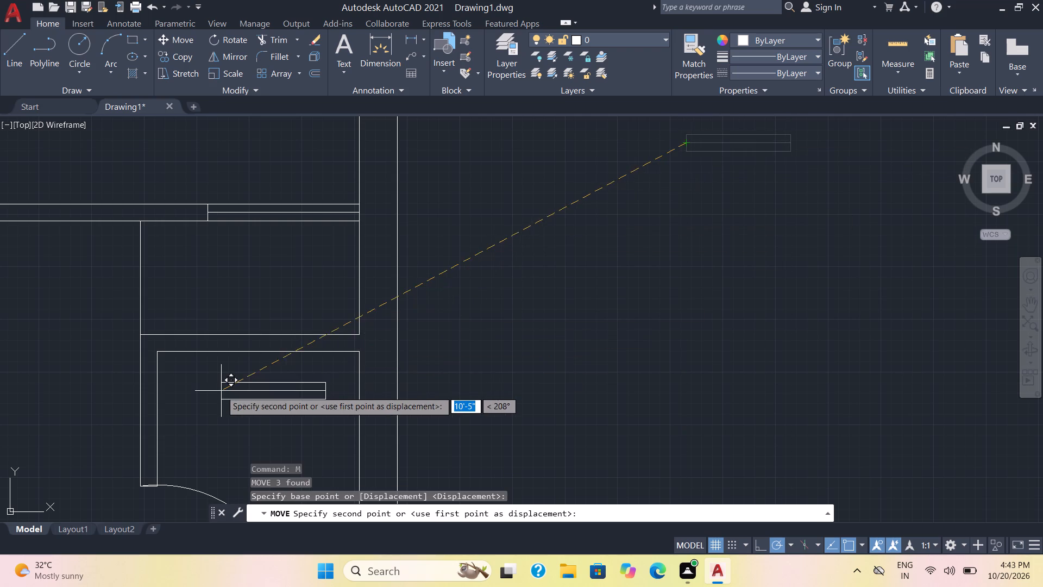
scroll(205, 343, "up", 2)
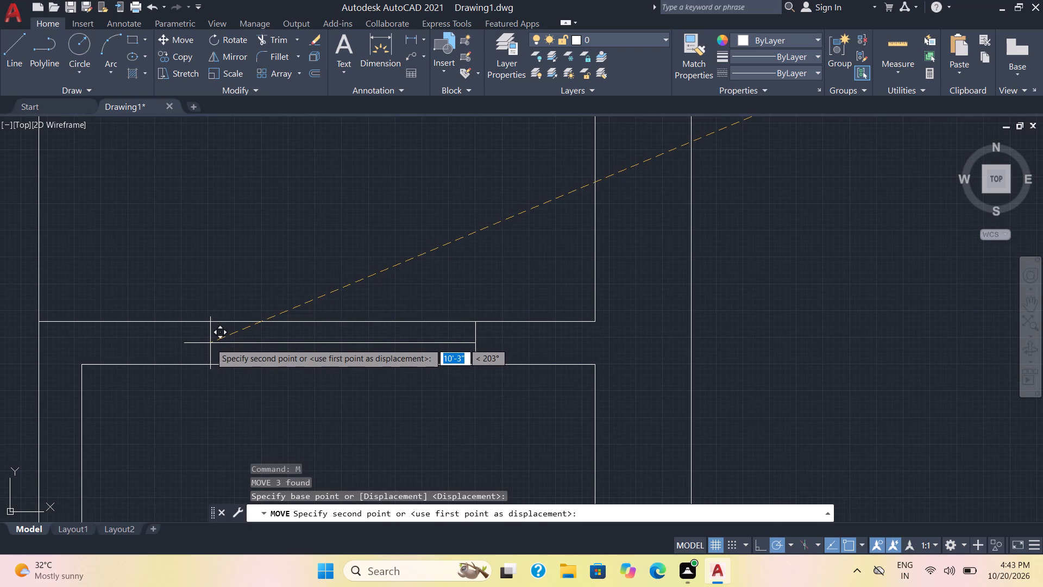
left_click(210, 343)
Hatch the outer walls with their connected partitions and the south central wall in solid red.
scroll(625, 351, "down", 3)
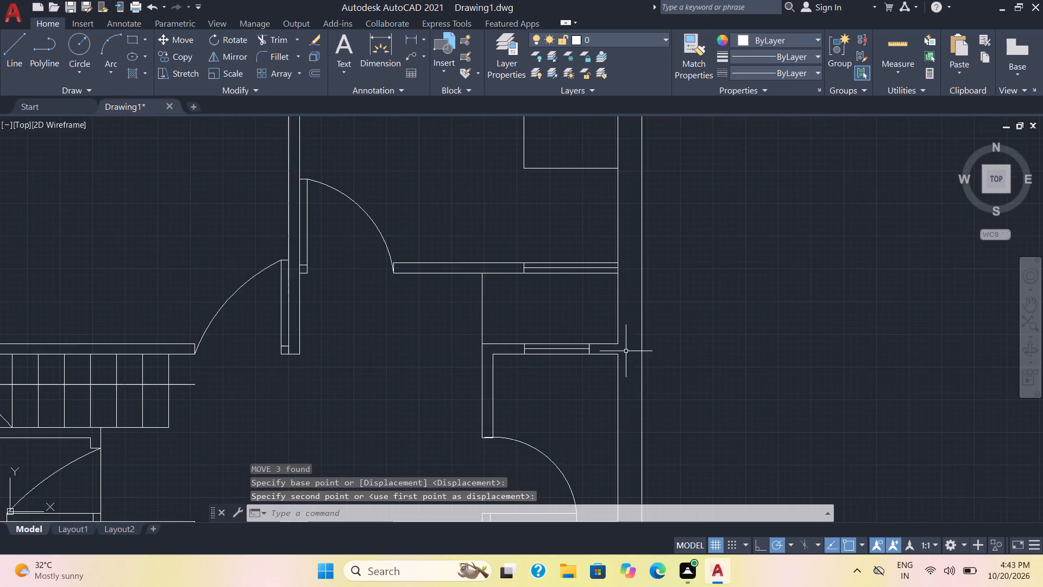
scroll(700, 350, "down", 2)
middle_click_drag(716, 380, 738, 274)
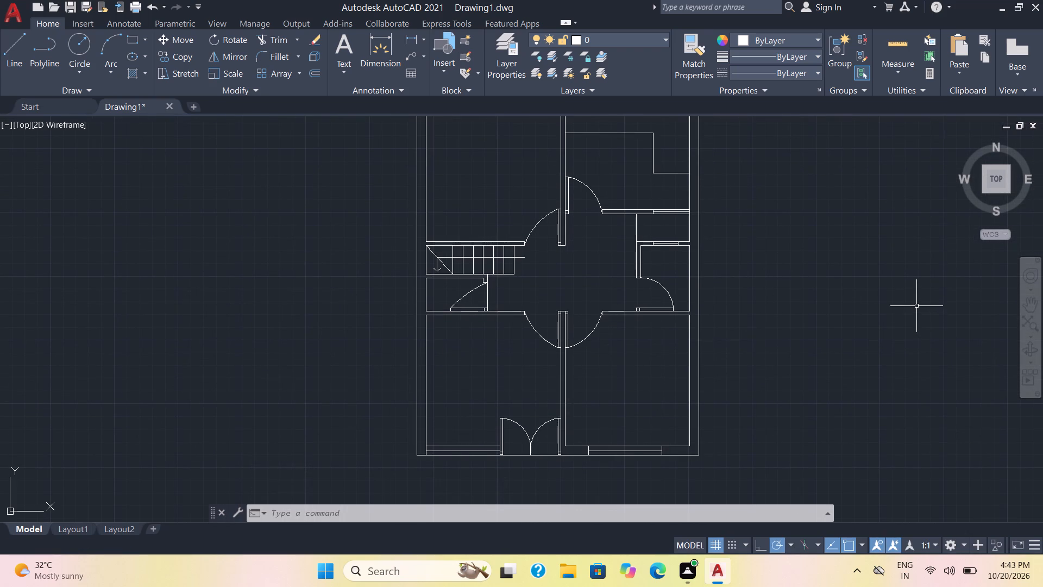
left_click(133, 71)
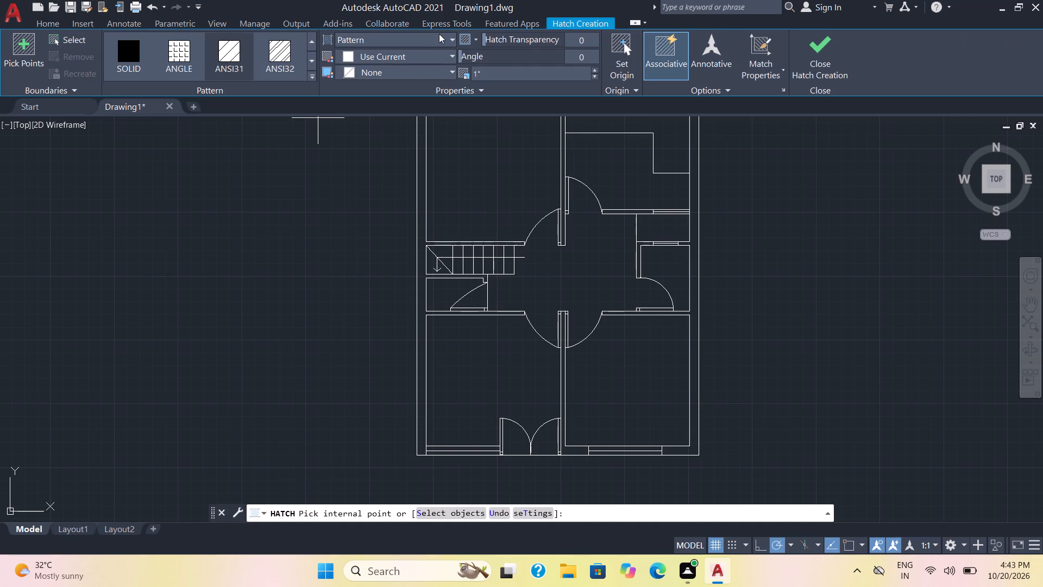
left_click(439, 34)
left_click(384, 55)
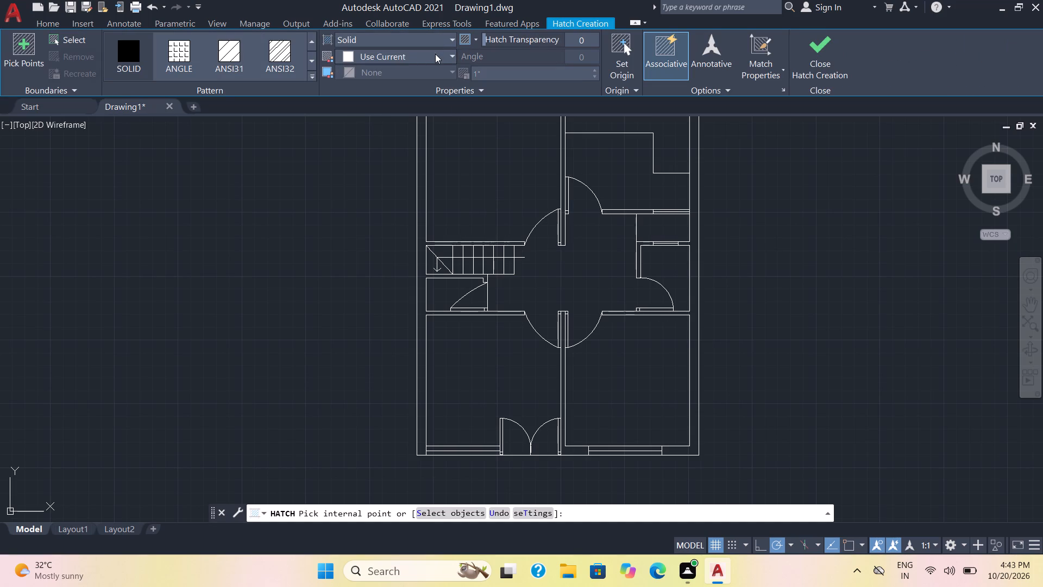
left_click(435, 54)
left_click(343, 214)
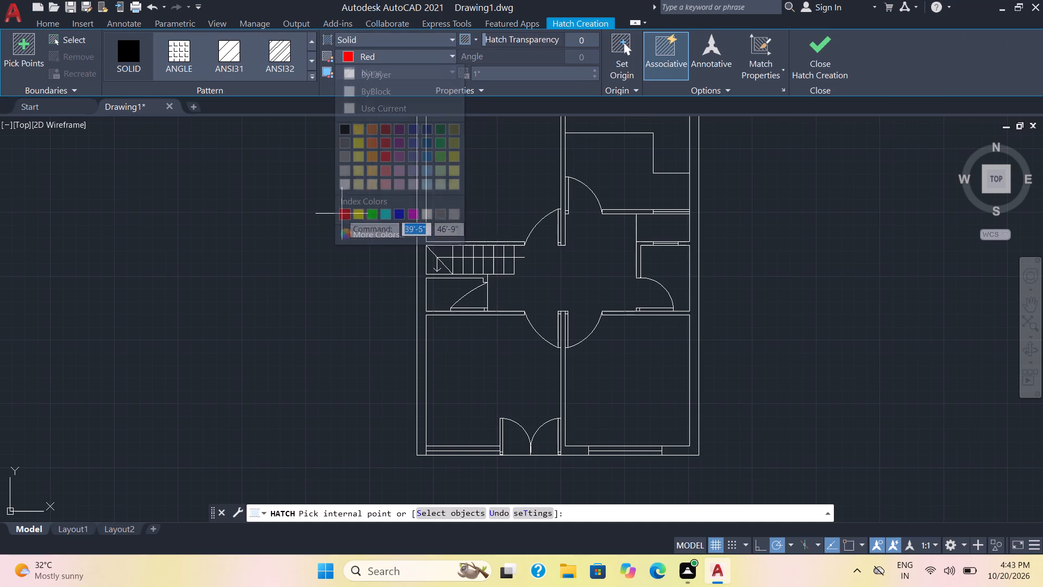
left_click(420, 280)
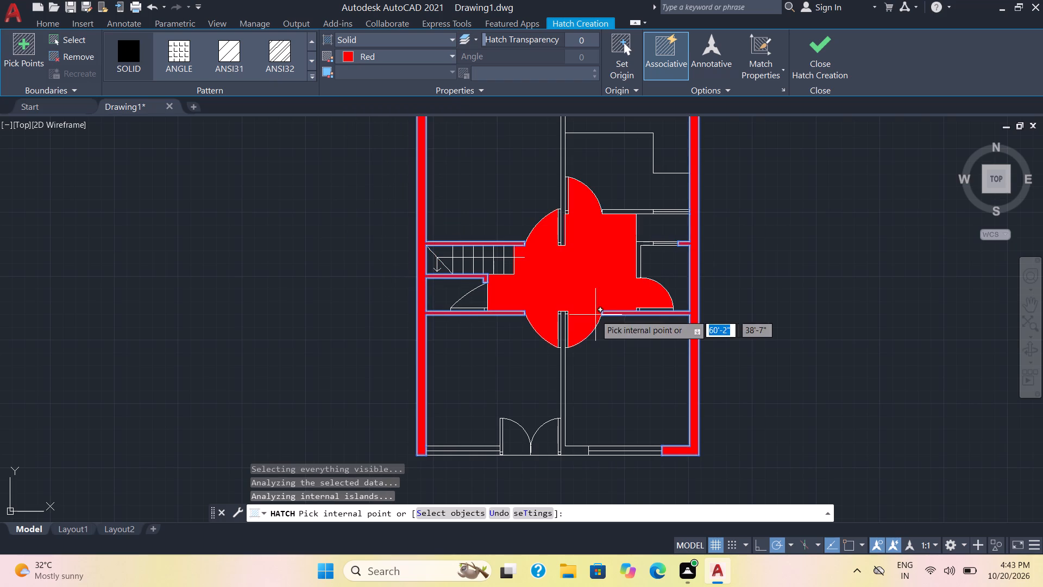
left_click(570, 449)
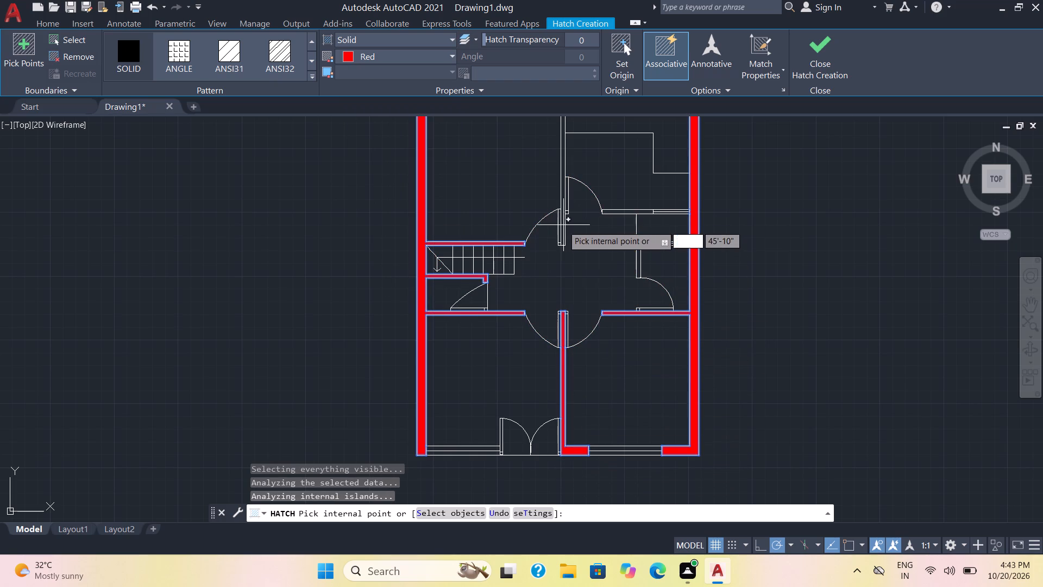
Extend the solid red hatch to the north central wall, the small east room's north and west walls, and the kitchen's south wall.
scroll(565, 176, "down", 1)
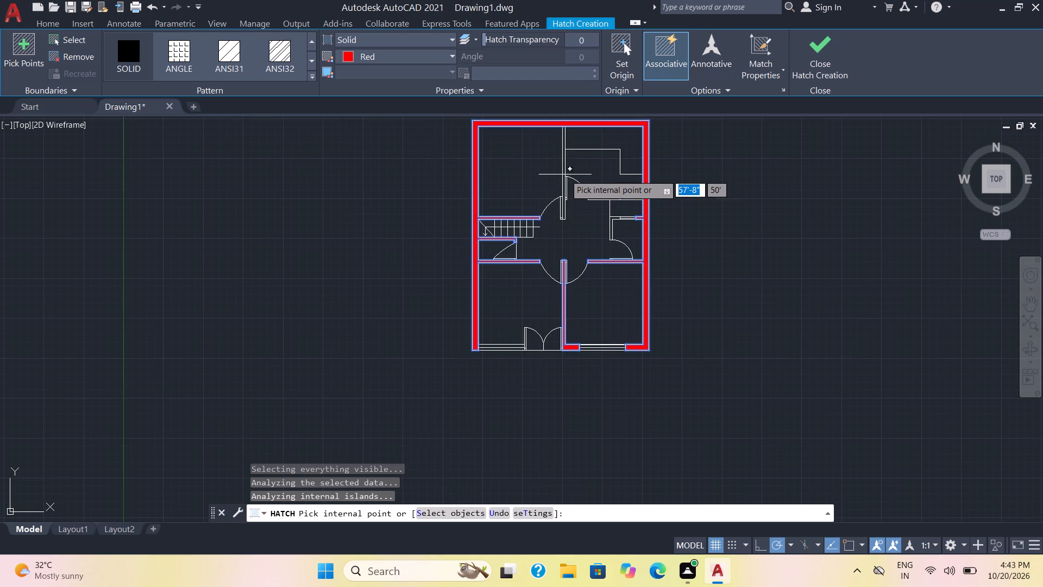
scroll(567, 153, "up", 2)
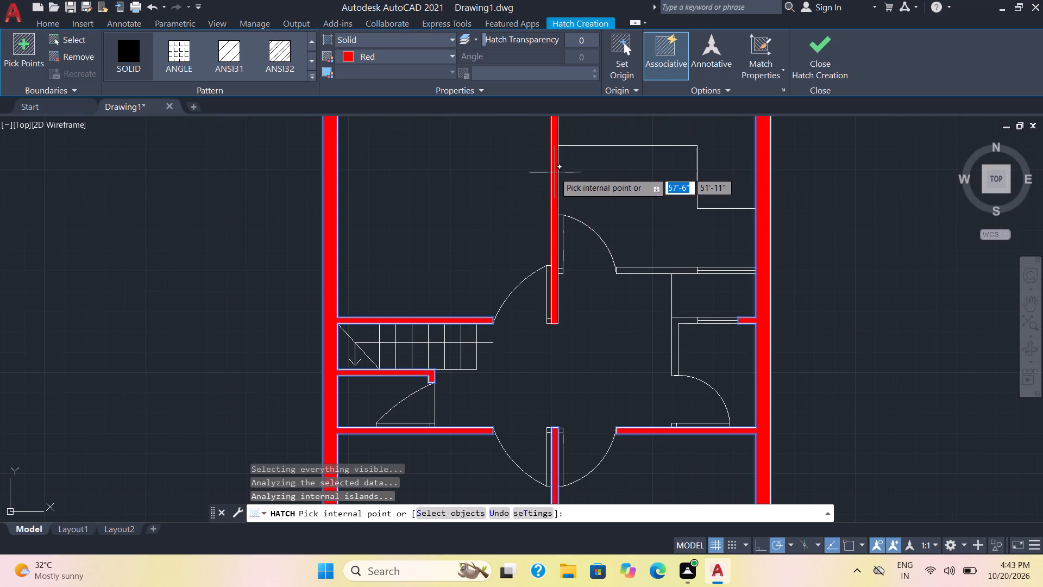
left_click(555, 172)
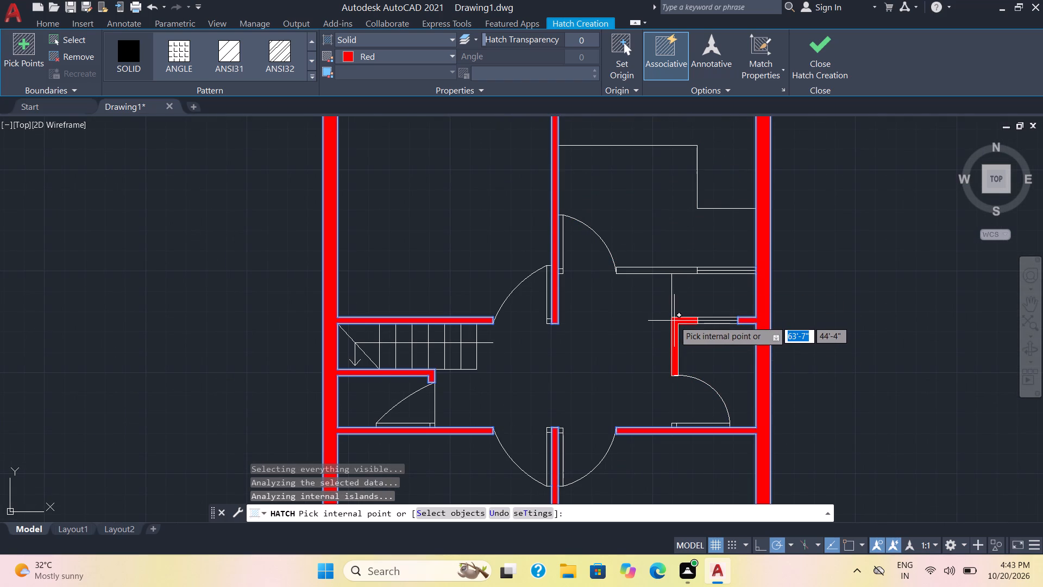
left_click(675, 320)
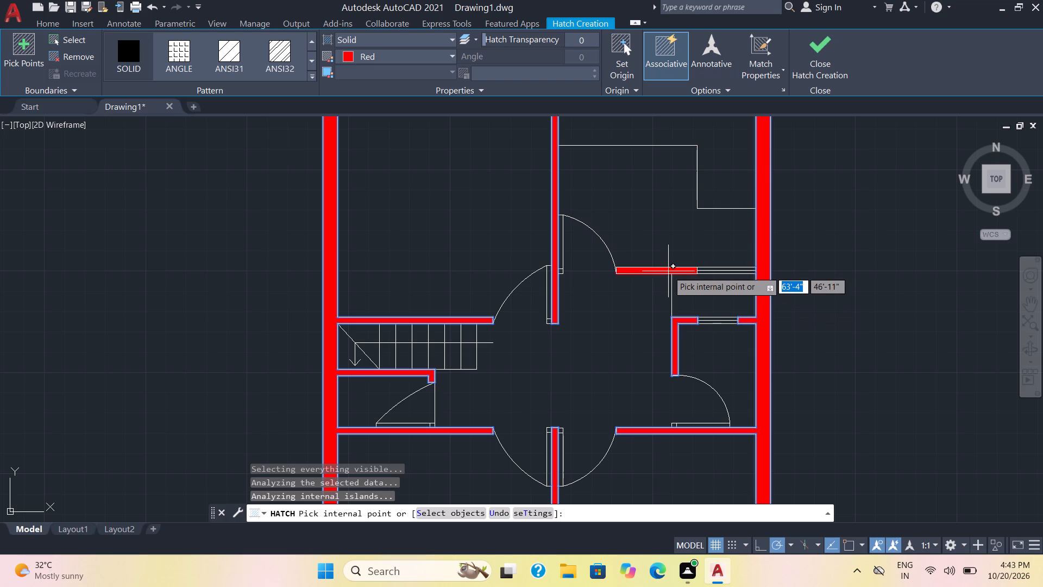
left_click(668, 271)
scroll(611, 311, "down", 2)
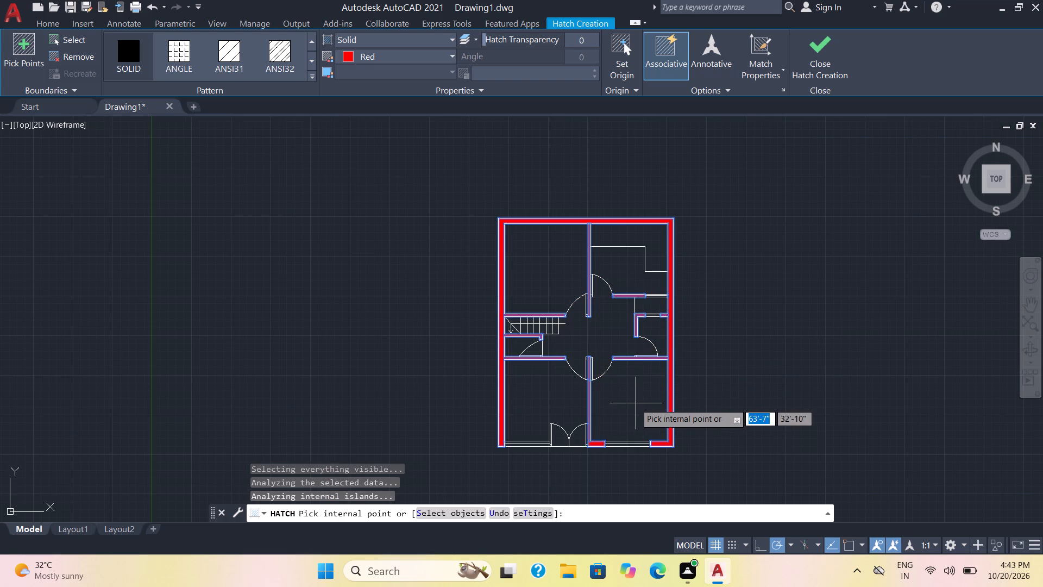
scroll(700, 280, "up", 2)
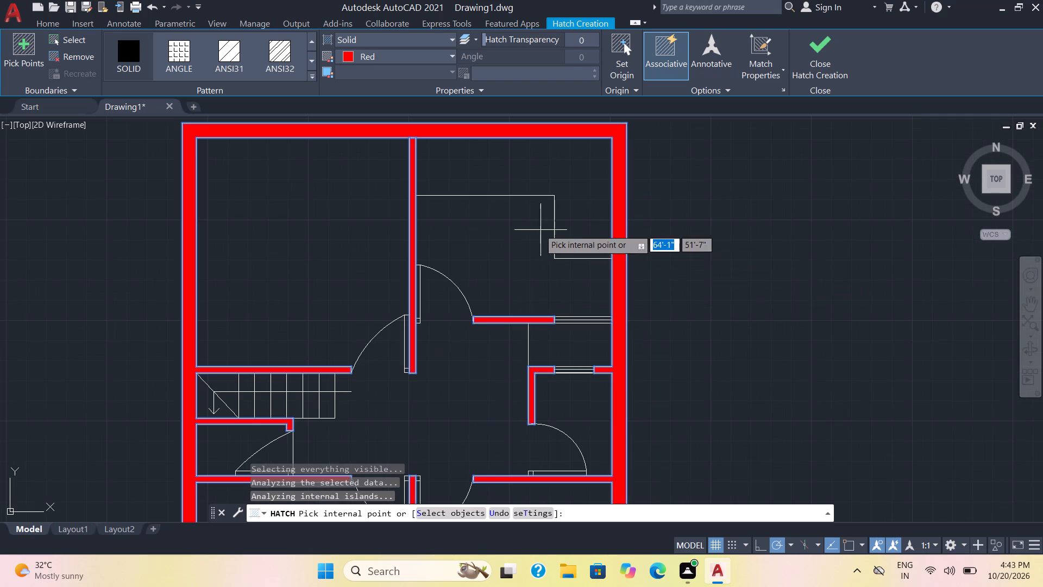
scroll(713, 346, "down", 2)
middle_click_drag(720, 401, 726, 239)
scroll(542, 320, "up", 2)
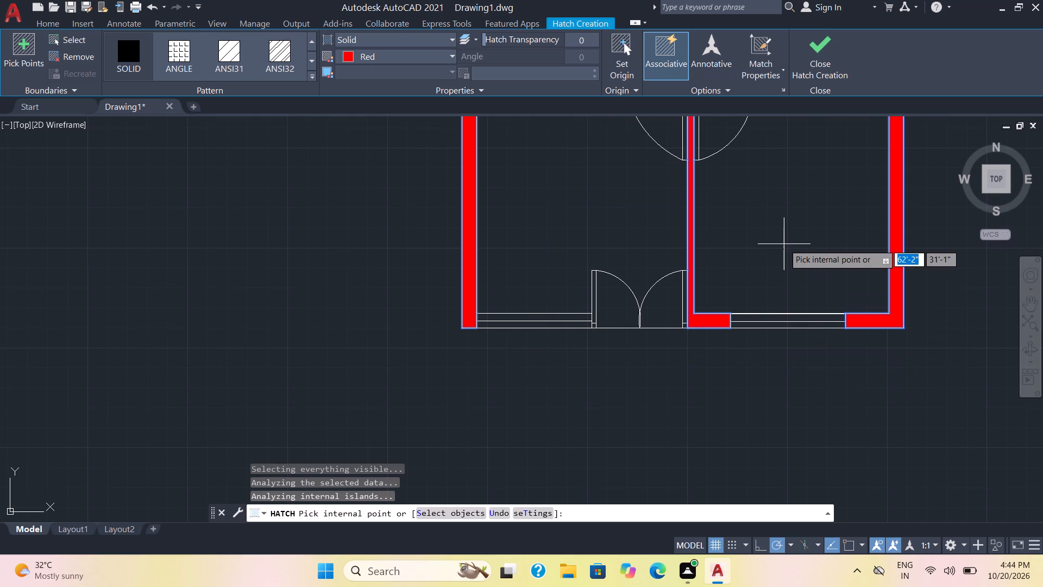
scroll(784, 244, "down", 2)
middle_click_drag(788, 222, 790, 331)
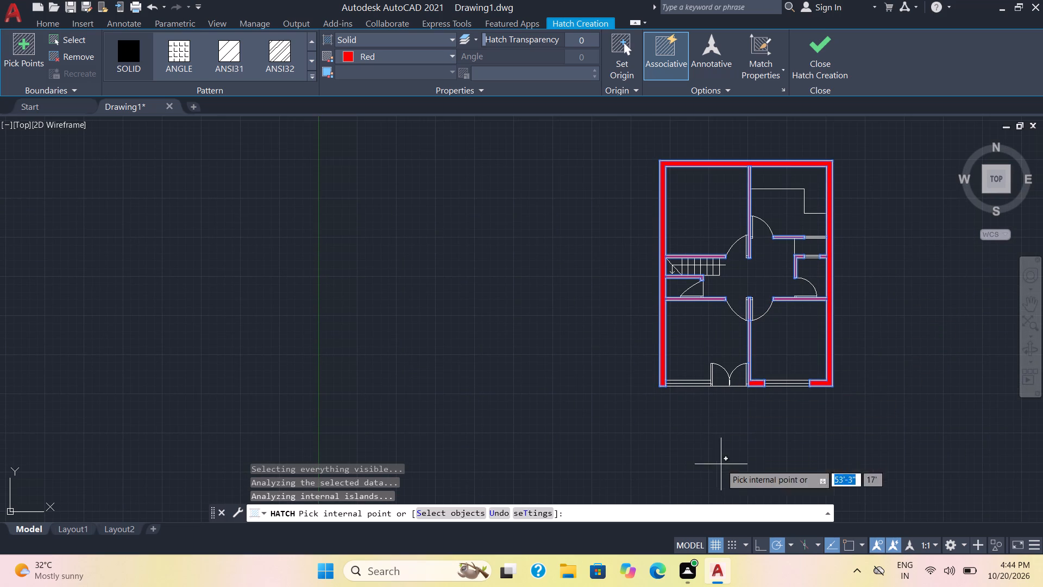
left_click(813, 47)
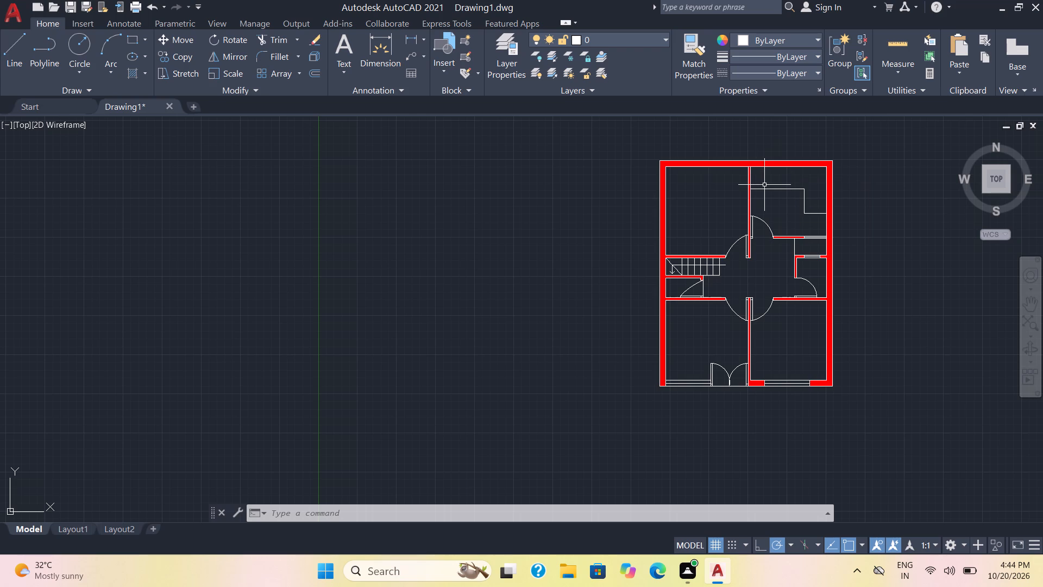
Offset the north central wall's west face 2' into the northwest room and the southeast room's north wall face 2' southward.
scroll(908, 396, "up", 1)
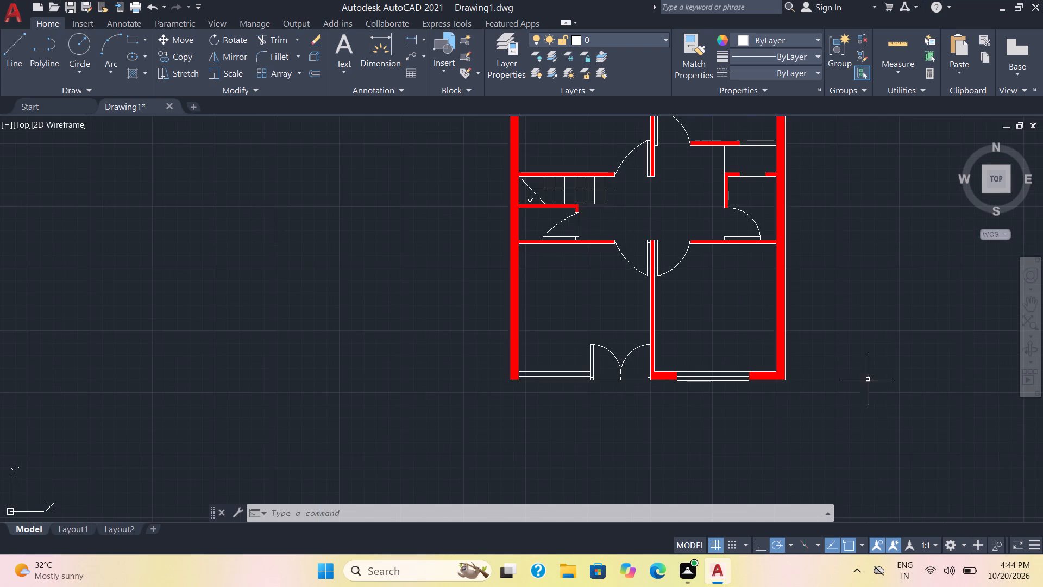
middle_click_drag(867, 379, 755, 461)
key("o")
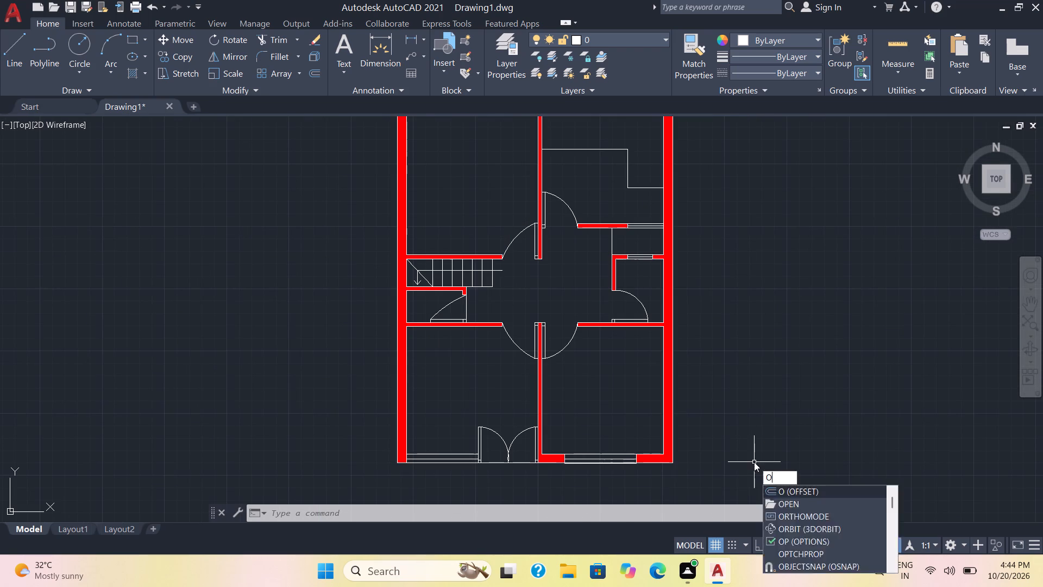
key("Return")
key("3")
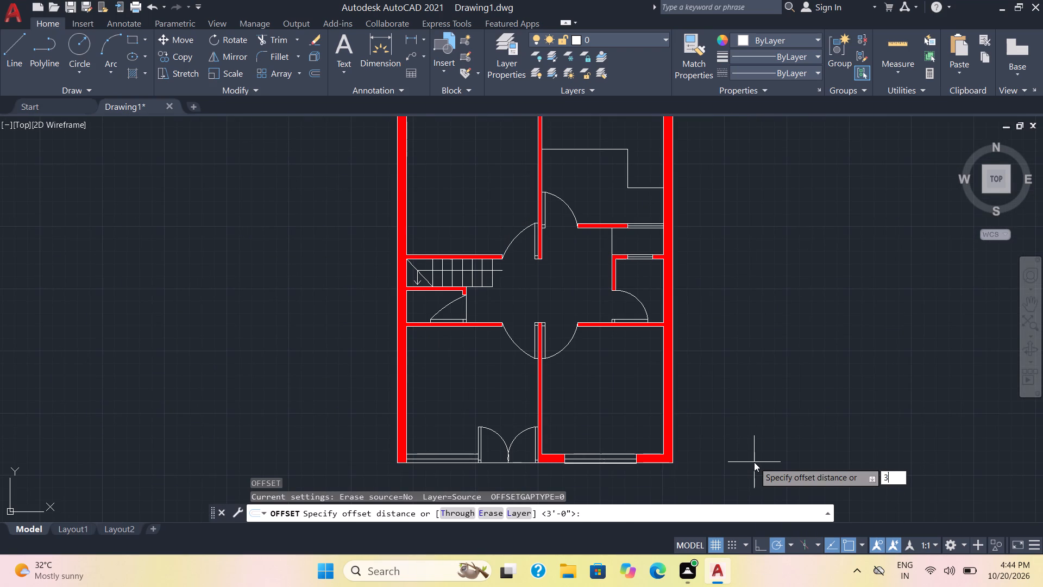
key("BackSpace")
type("2'")
key("Return")
left_click(538, 180)
left_click(505, 177)
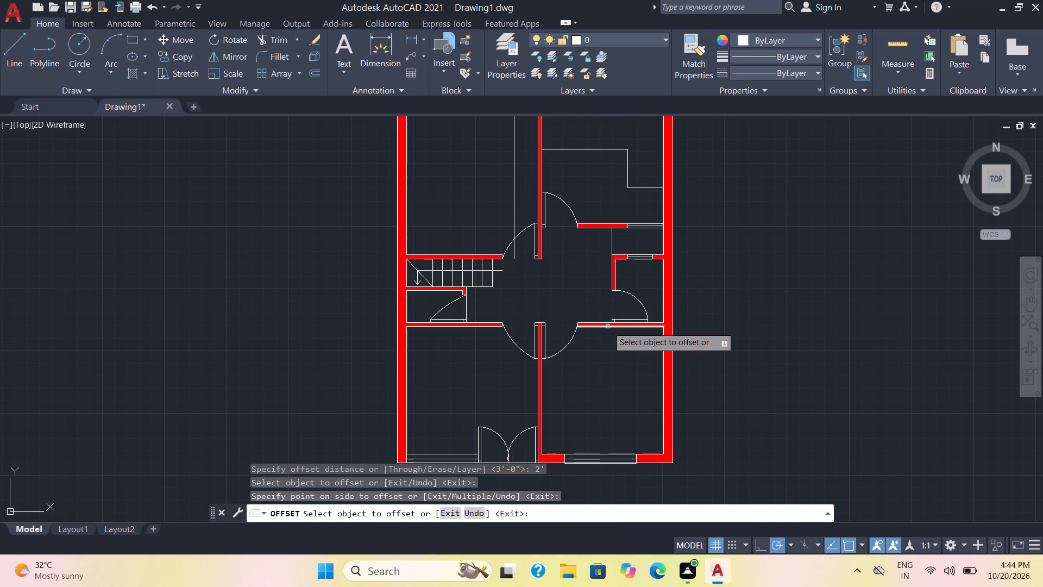
left_click(608, 327)
left_click(602, 366)
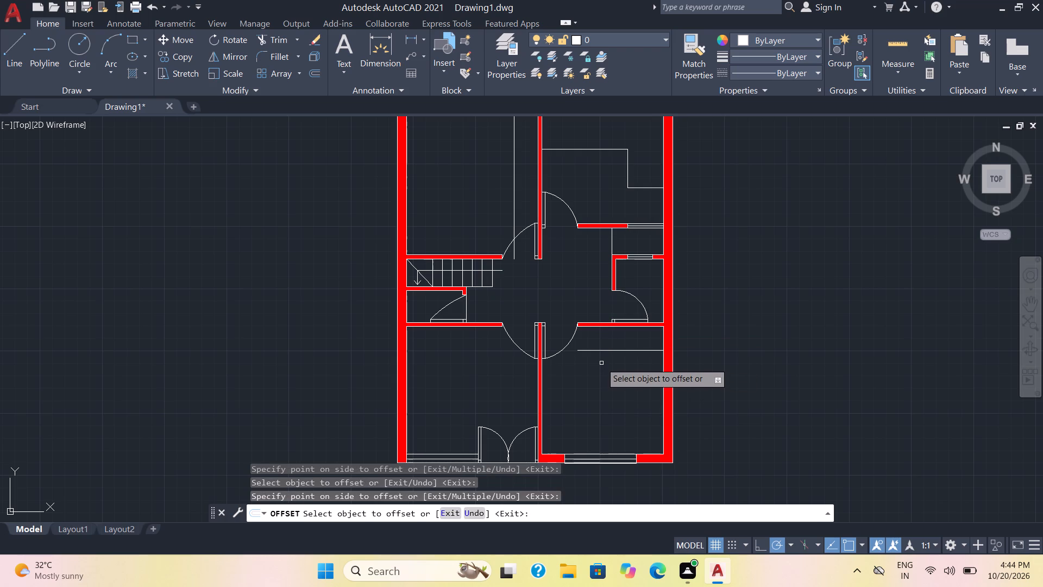
key("Escape")
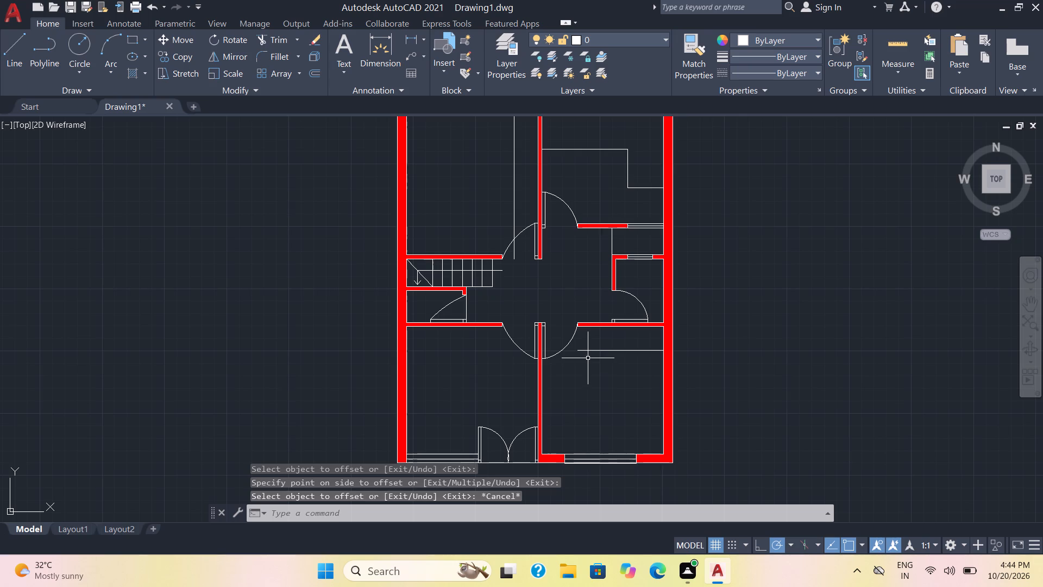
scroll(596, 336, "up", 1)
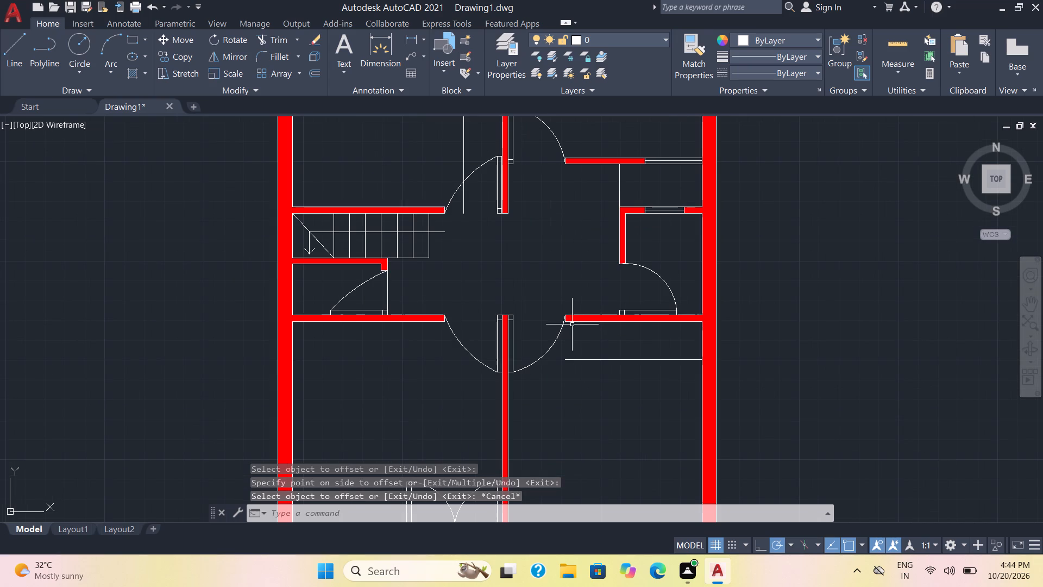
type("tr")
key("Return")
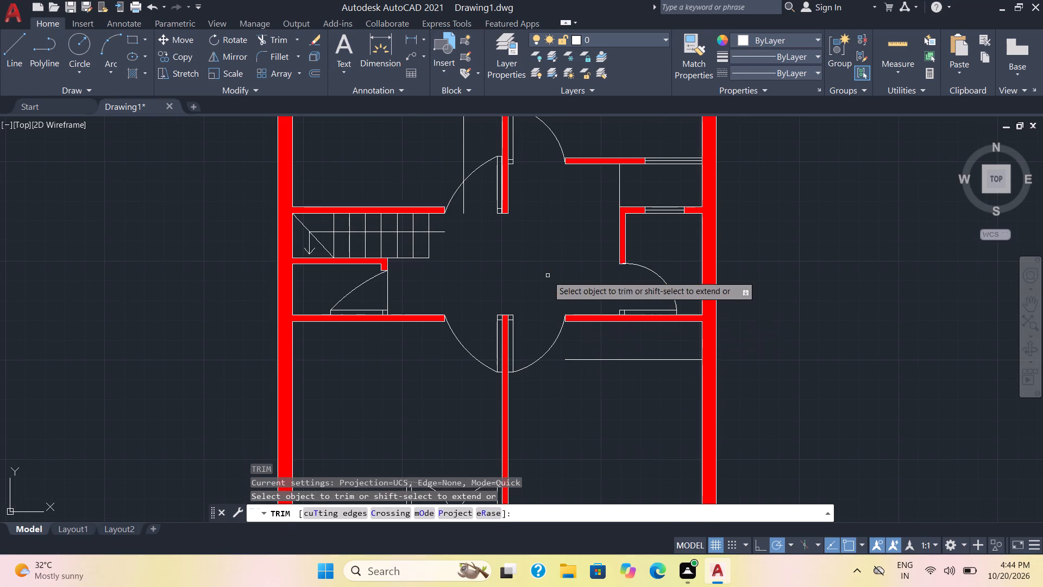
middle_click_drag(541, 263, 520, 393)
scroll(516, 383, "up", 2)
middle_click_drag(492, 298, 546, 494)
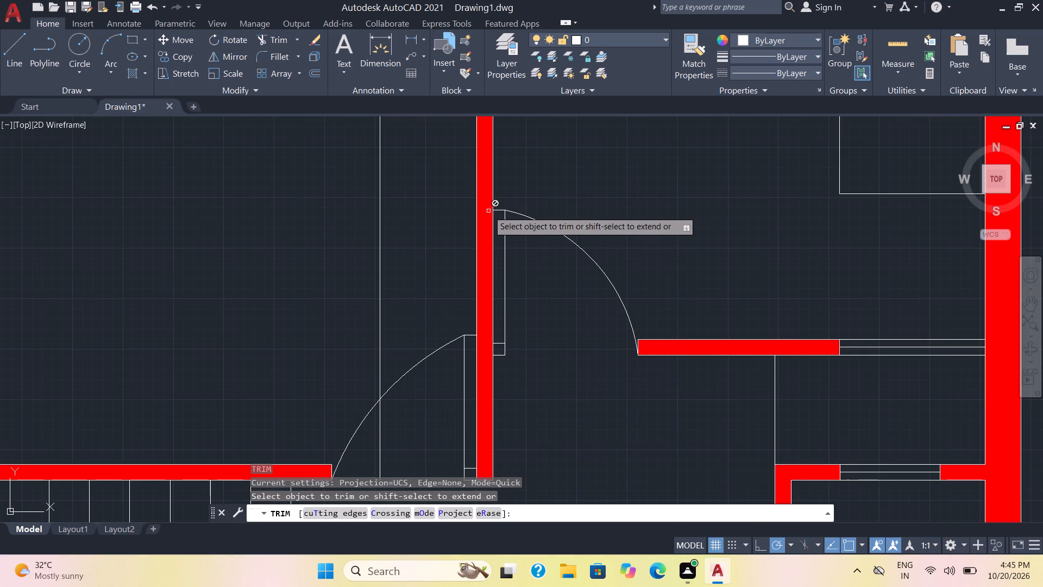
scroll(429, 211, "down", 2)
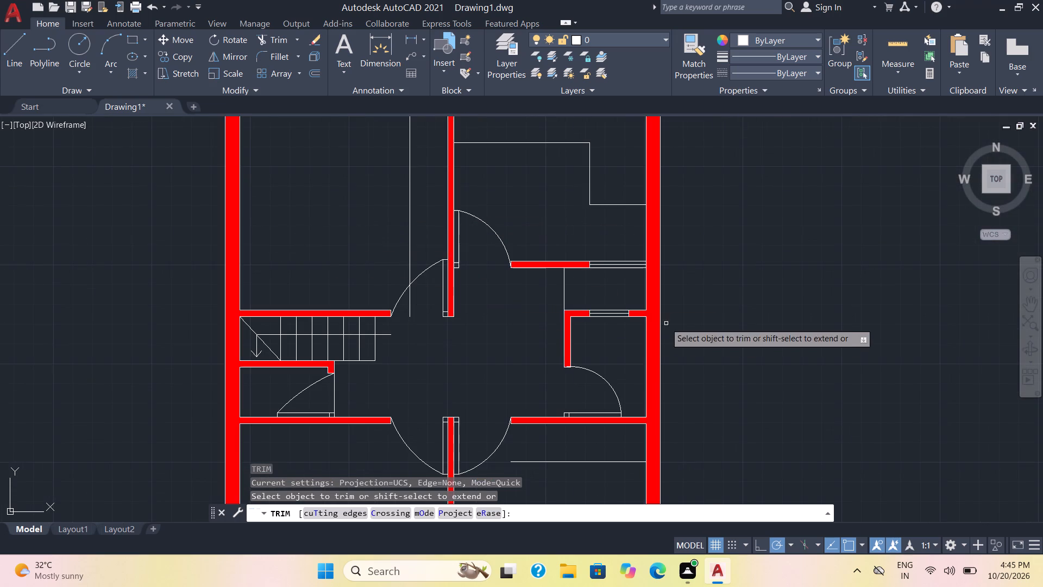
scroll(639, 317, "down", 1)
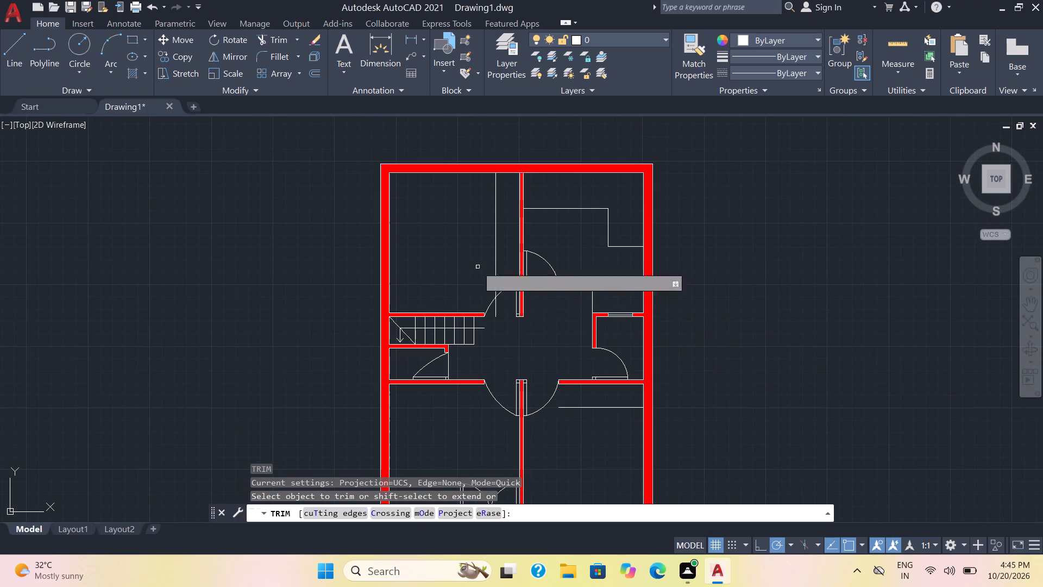
Close the northwest room's 2' strip with a horizontal line to the central wall just north of the door, trimming all overhangs.
left_click(8, 49)
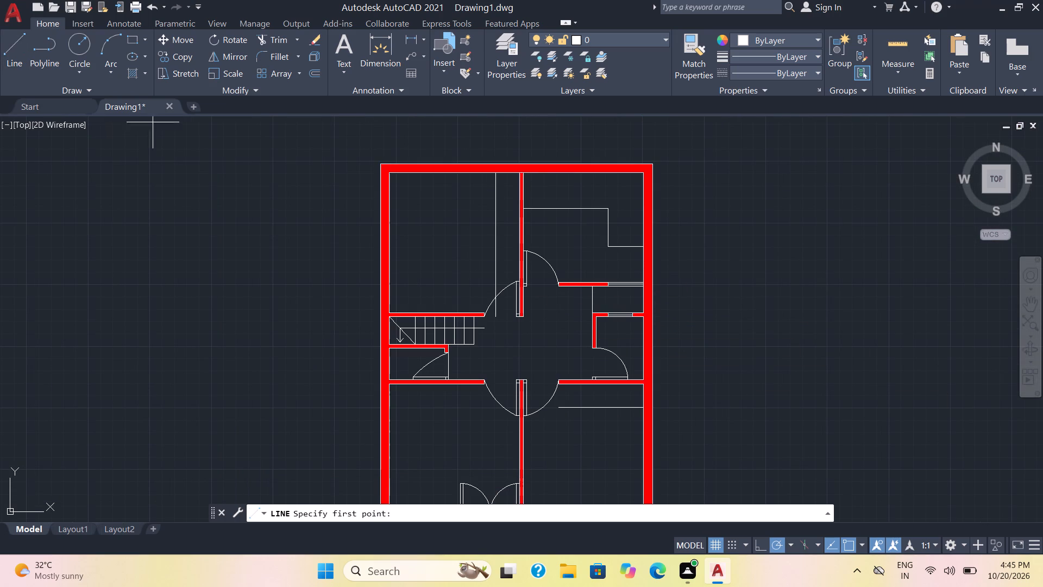
left_click(476, 264)
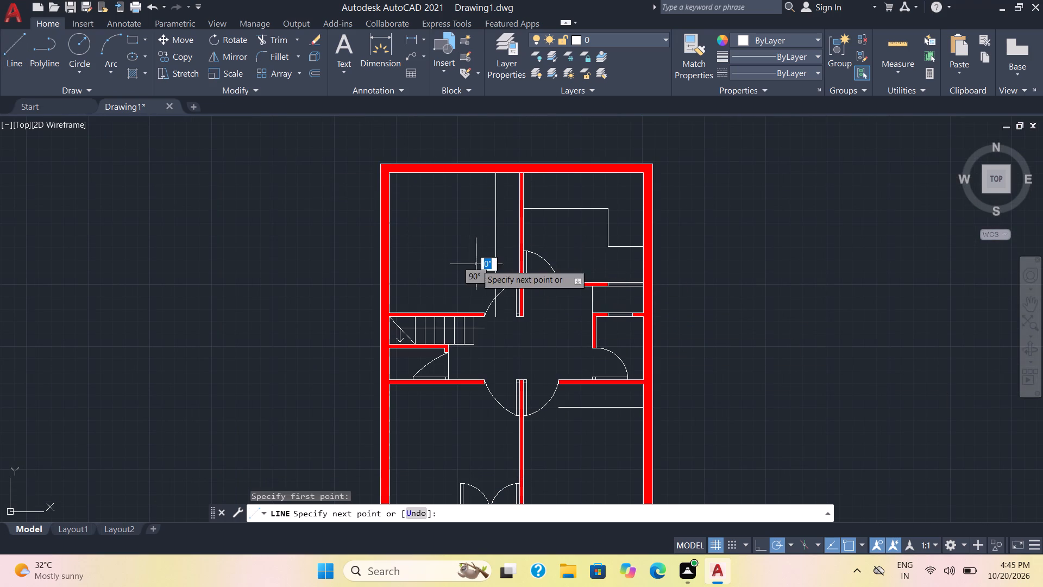
left_click(524, 266)
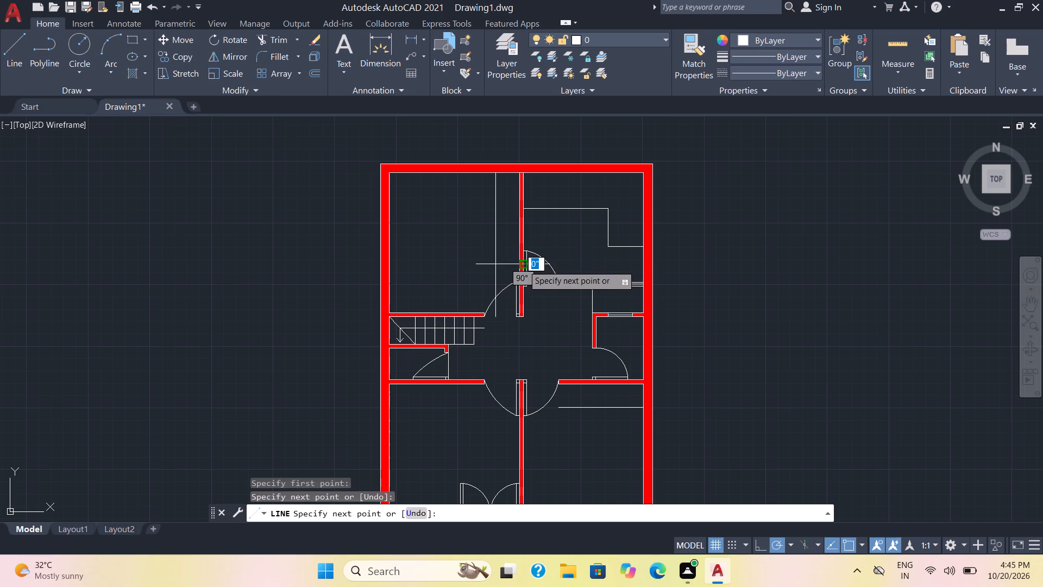
key("Escape")
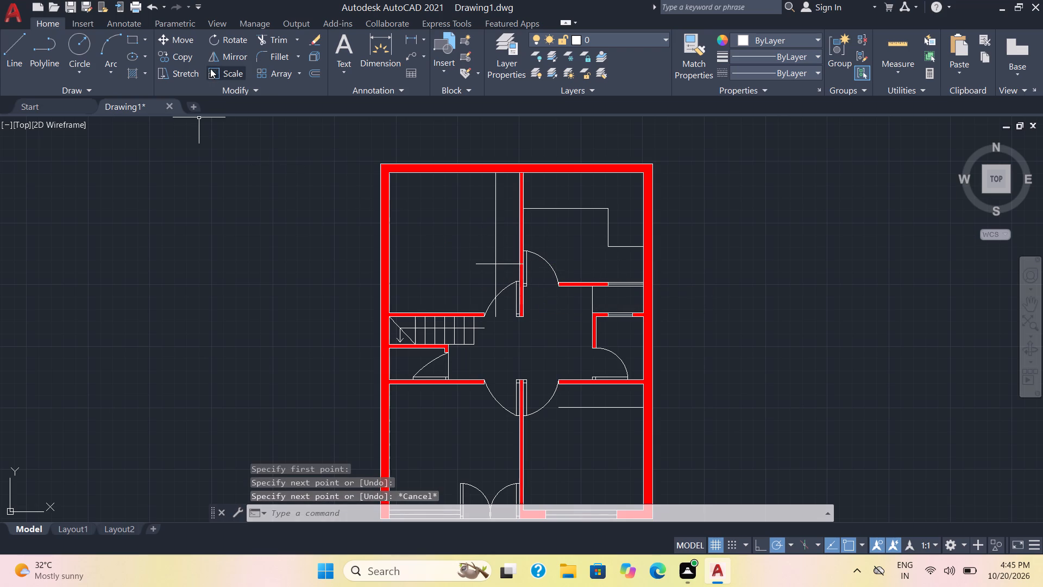
left_click(265, 40)
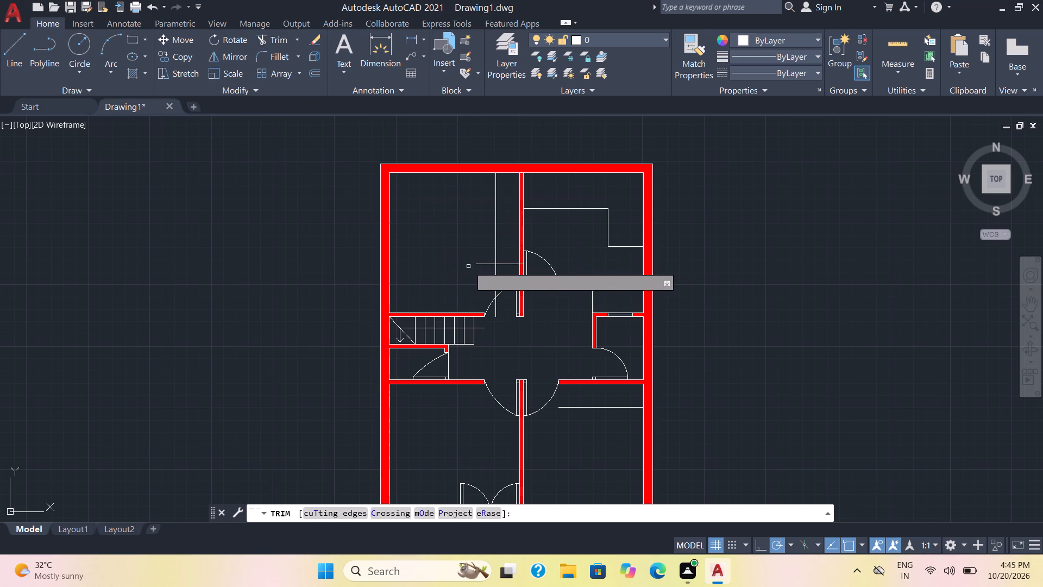
left_click(481, 264)
left_click(496, 276)
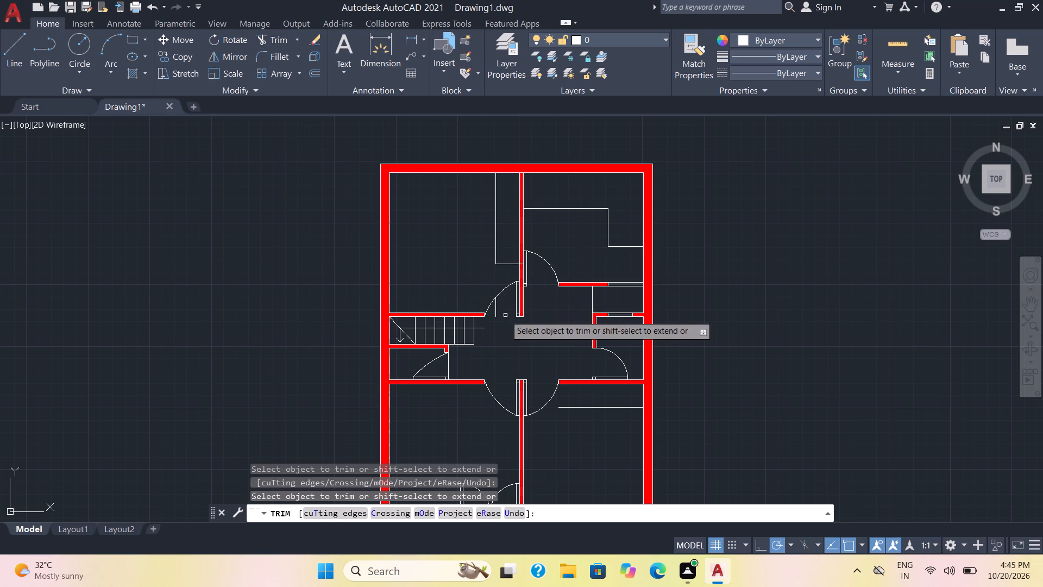
left_click(497, 308)
scroll(525, 272, "up", 3)
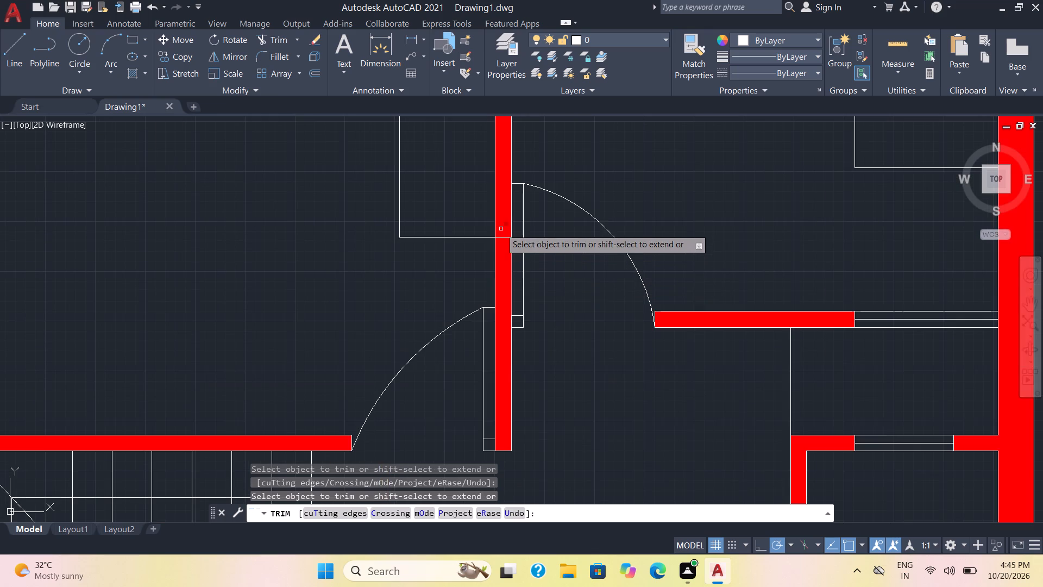
left_click(500, 238)
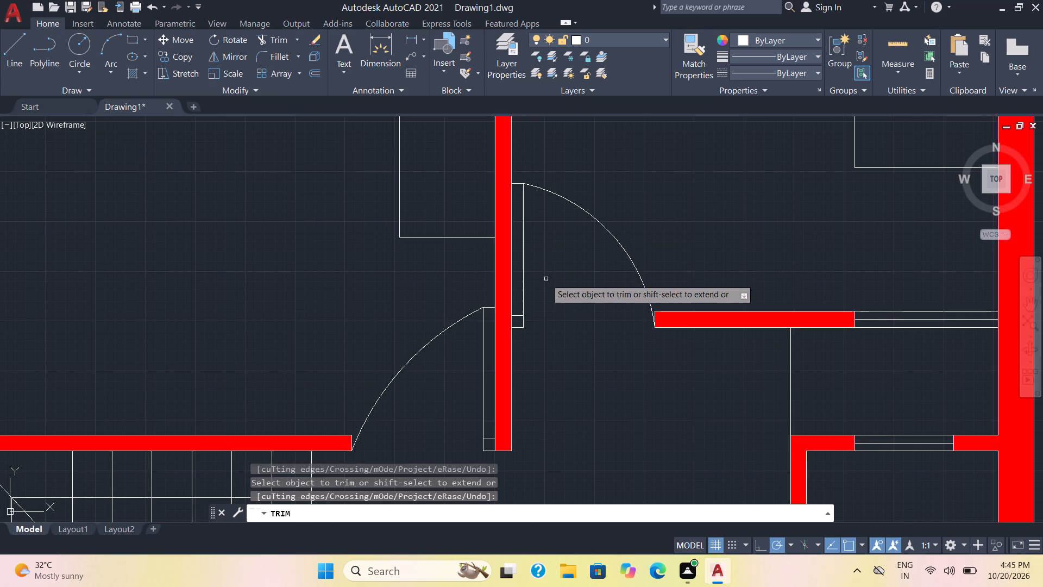
scroll(546, 279, "down", 2)
middle_click_drag(554, 395, 533, 302)
scroll(554, 395, "down", 1)
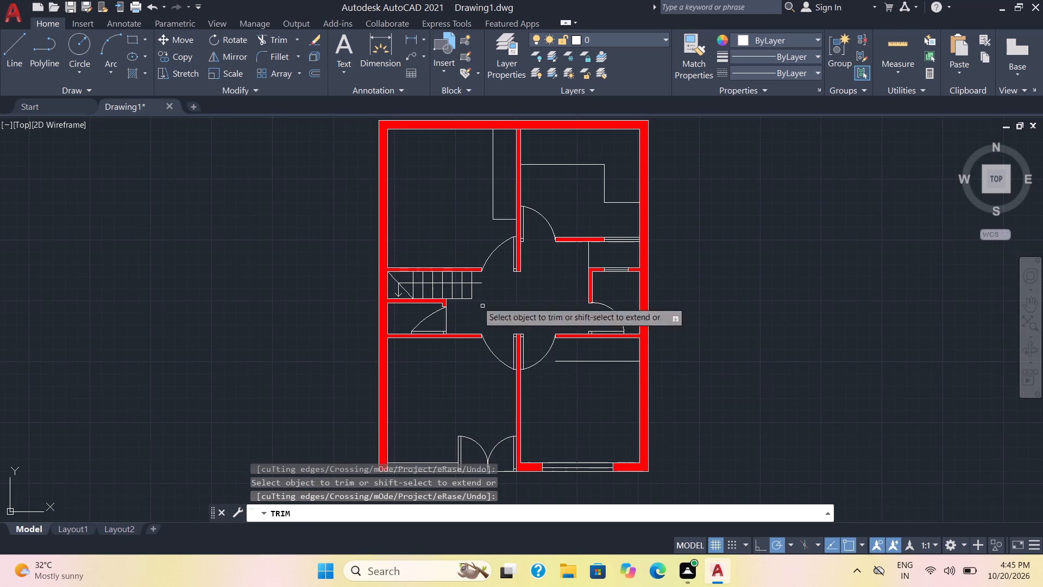
Close the southeast room's 2' strip with a vertical line just east of the door swing, trimming all overhangs.
left_click(0, 52)
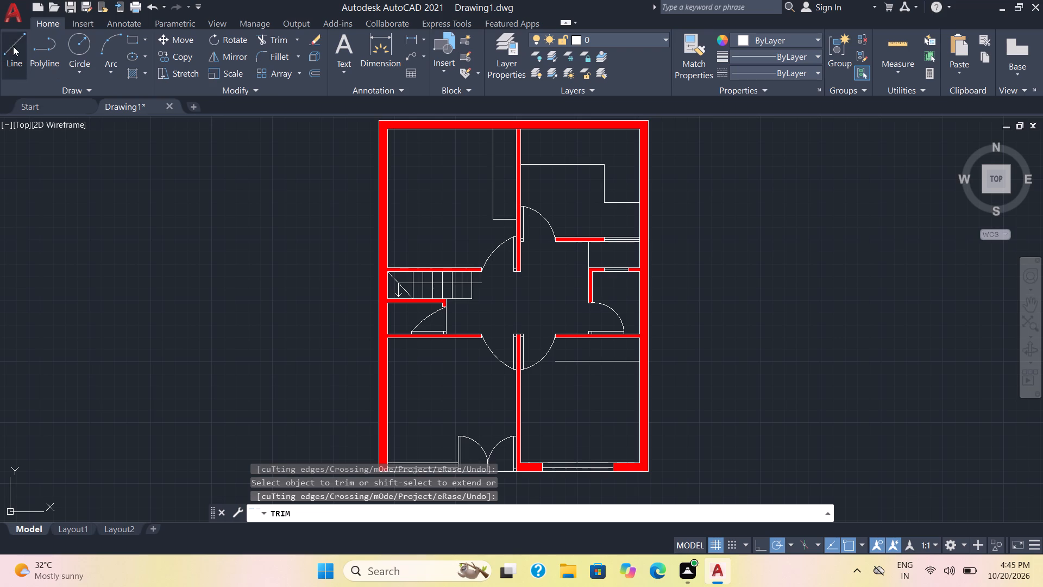
left_click(13, 46)
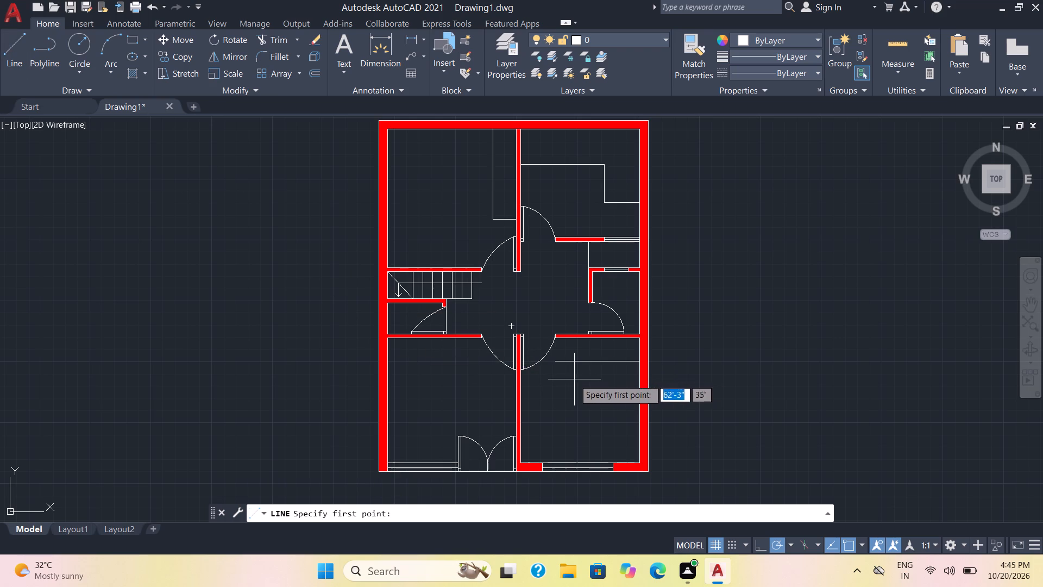
left_click(574, 379)
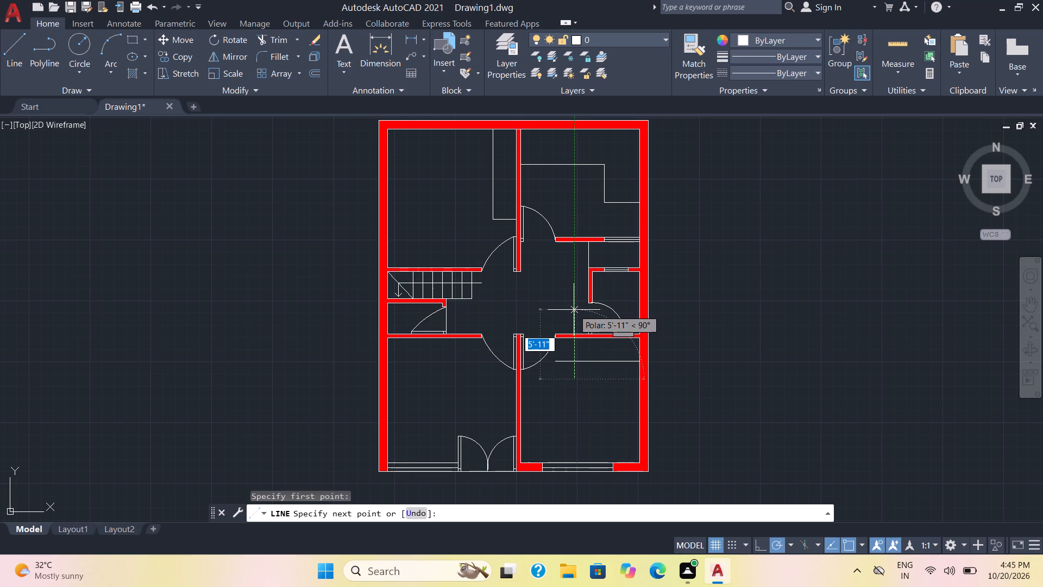
left_click(574, 310)
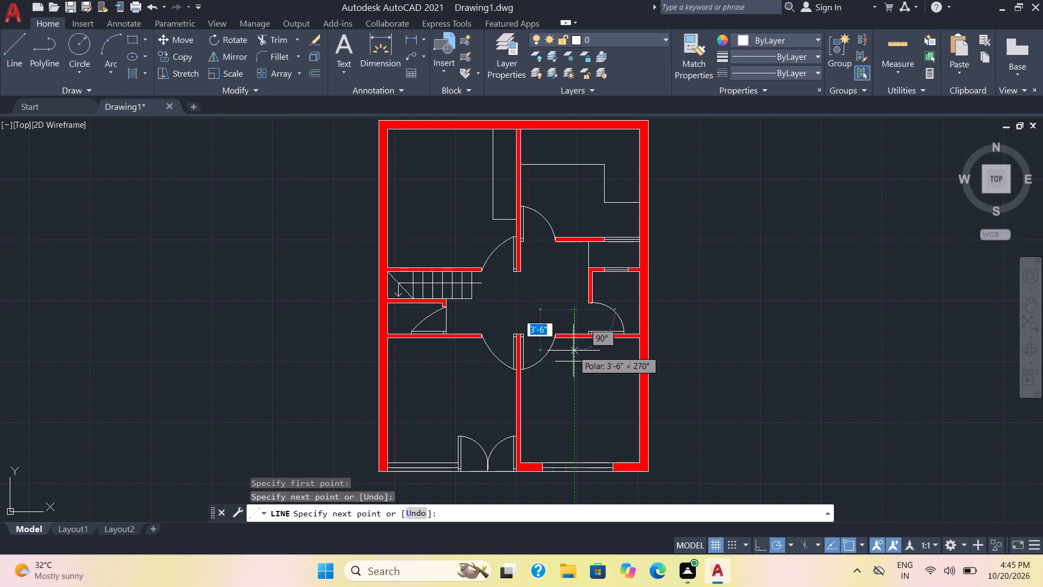
key("Escape")
key("t")
key("r")
key("Return")
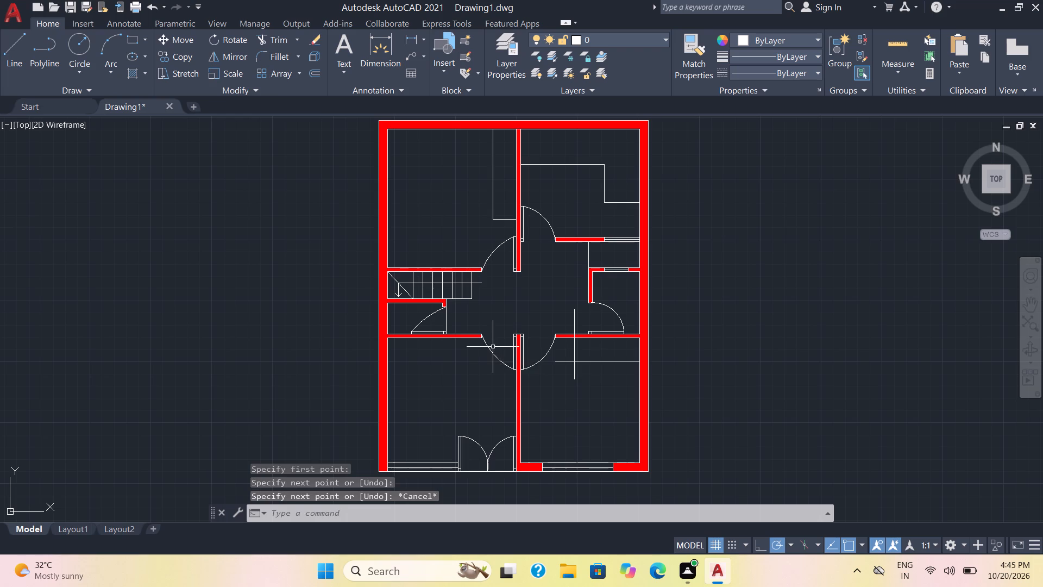
left_click(562, 363)
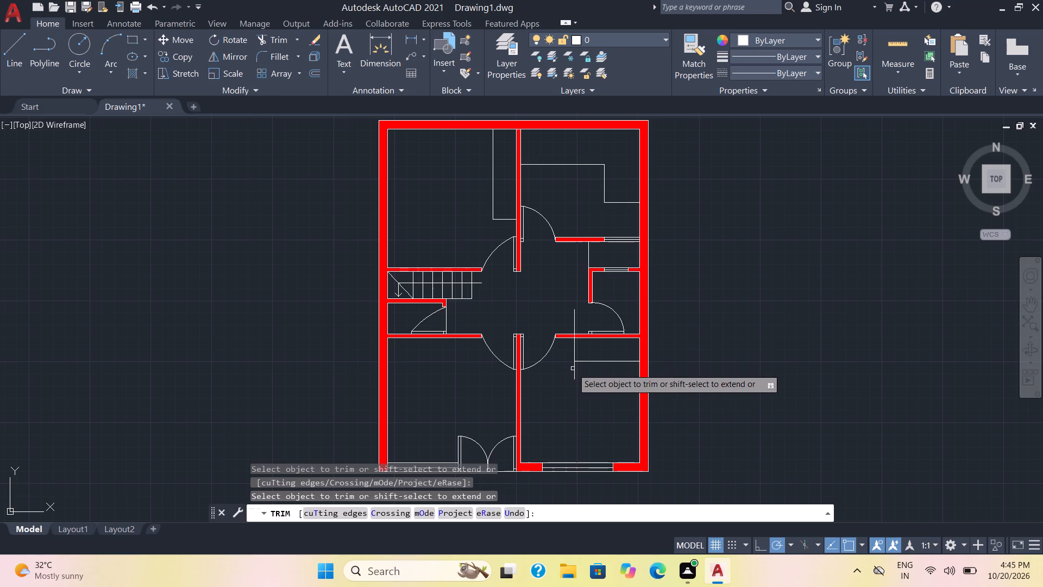
left_click(574, 369)
scroll(588, 309, "up", 3)
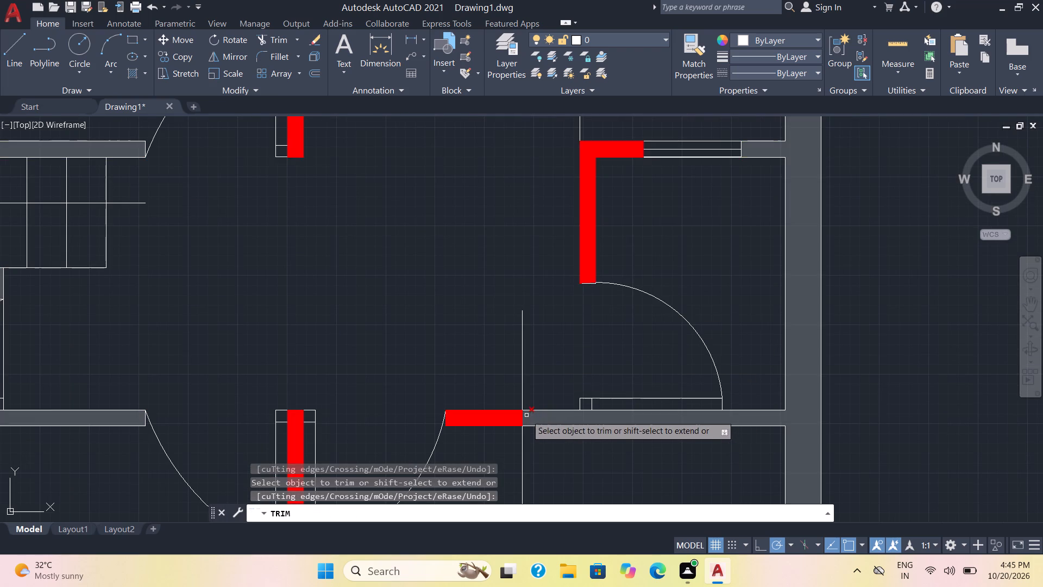
left_click(523, 419)
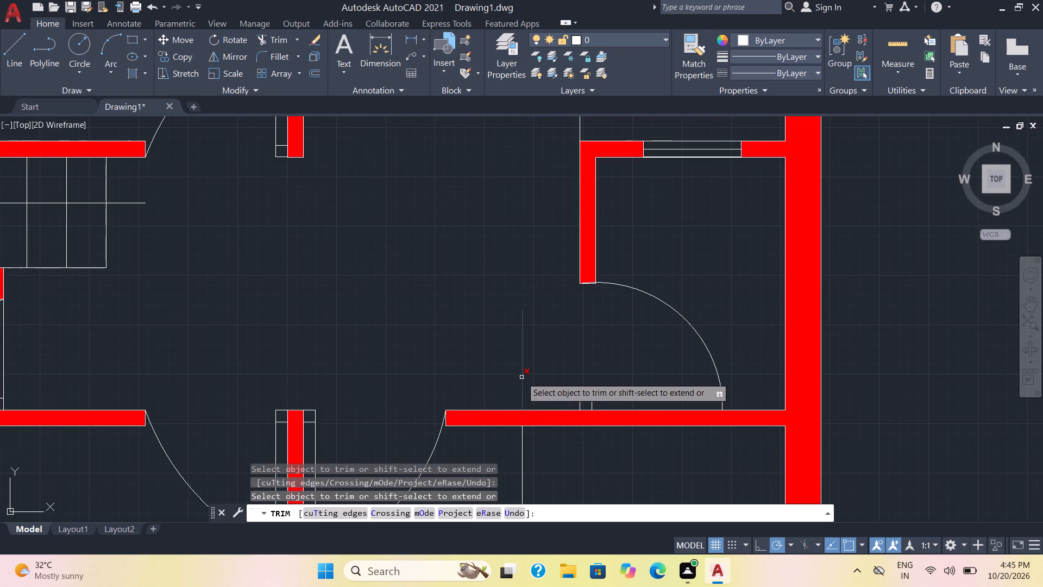
left_click(521, 377)
key("Escape")
scroll(621, 376, "down", 2)
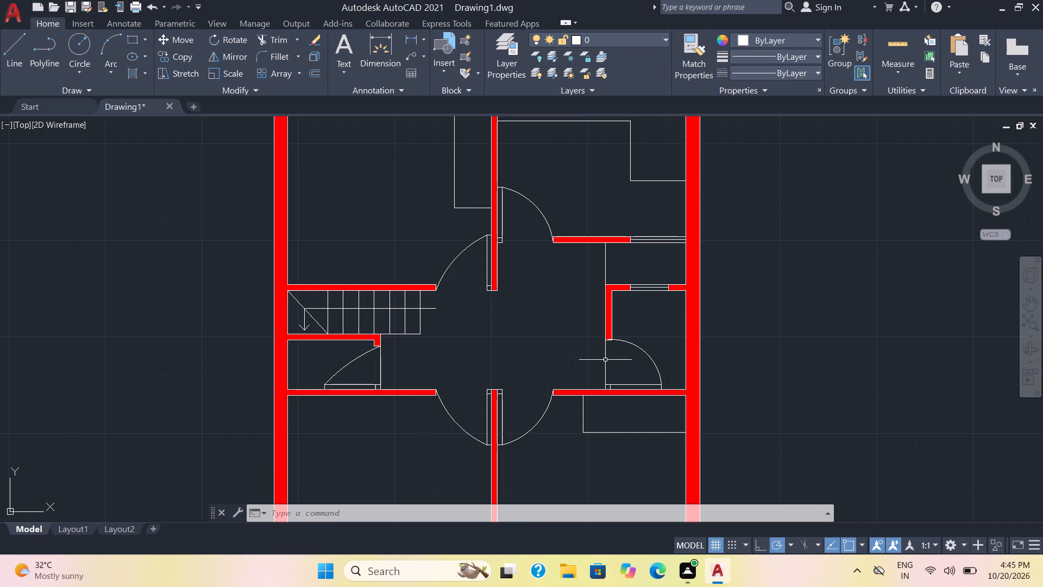
Save the drawing as "23' x 30' House Floor Plan" in the Drawings folder inside Internship on drive D.
key("ctrl+s")
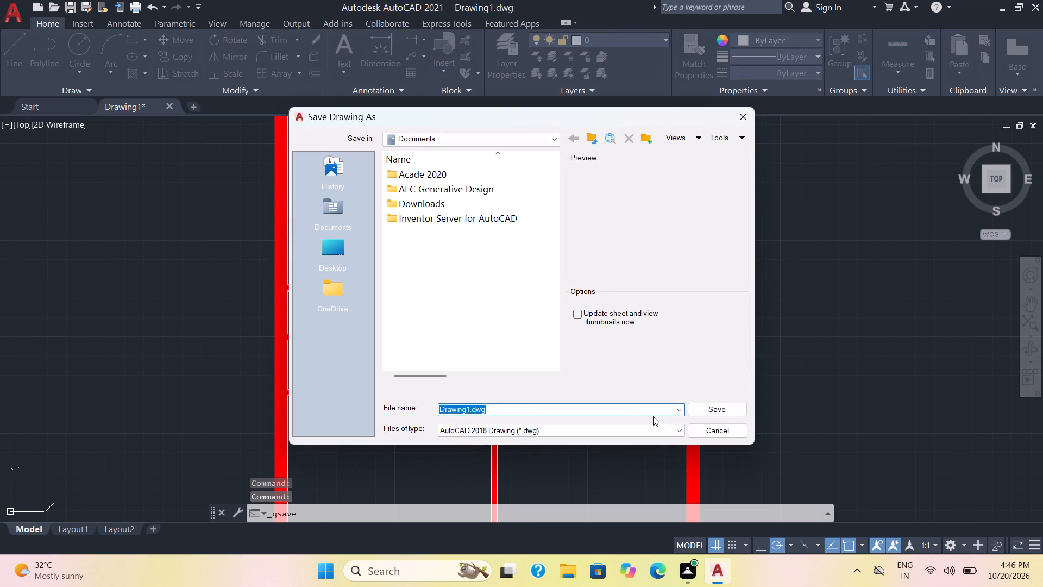
key("ctrl+v")
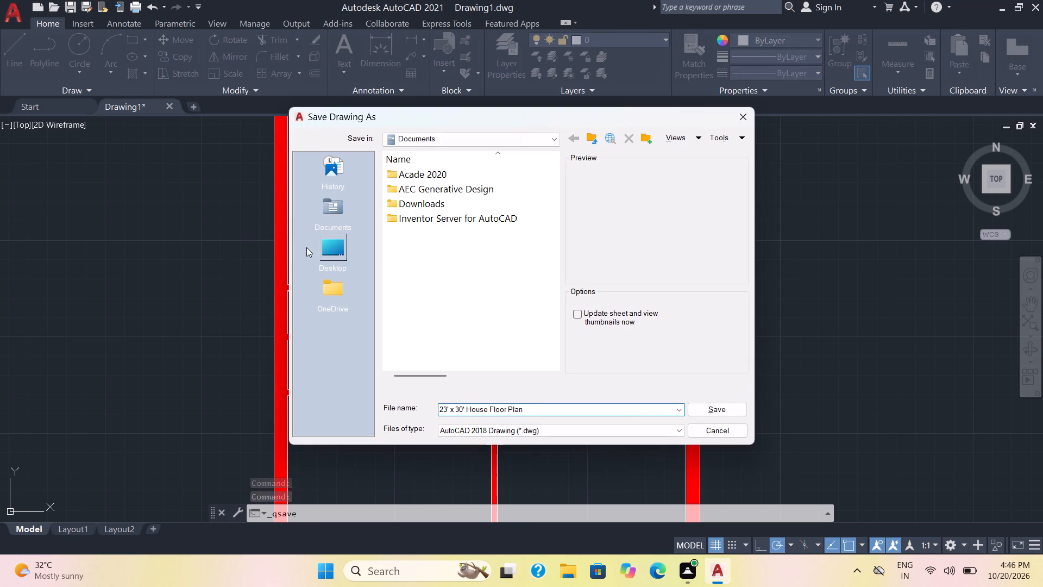
left_click(322, 243)
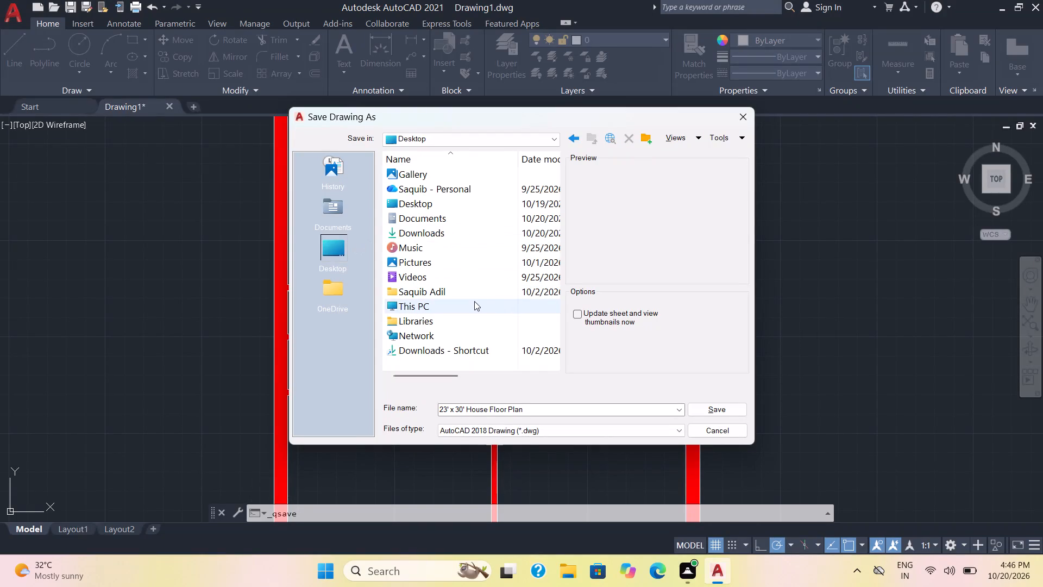
double_click(474, 301)
double_click(429, 205)
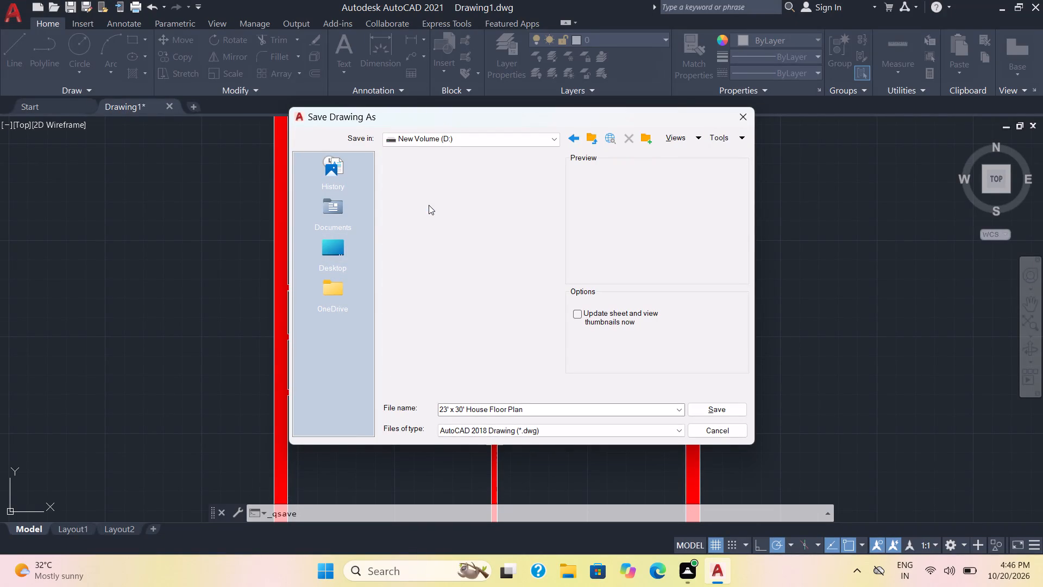
double_click(426, 172)
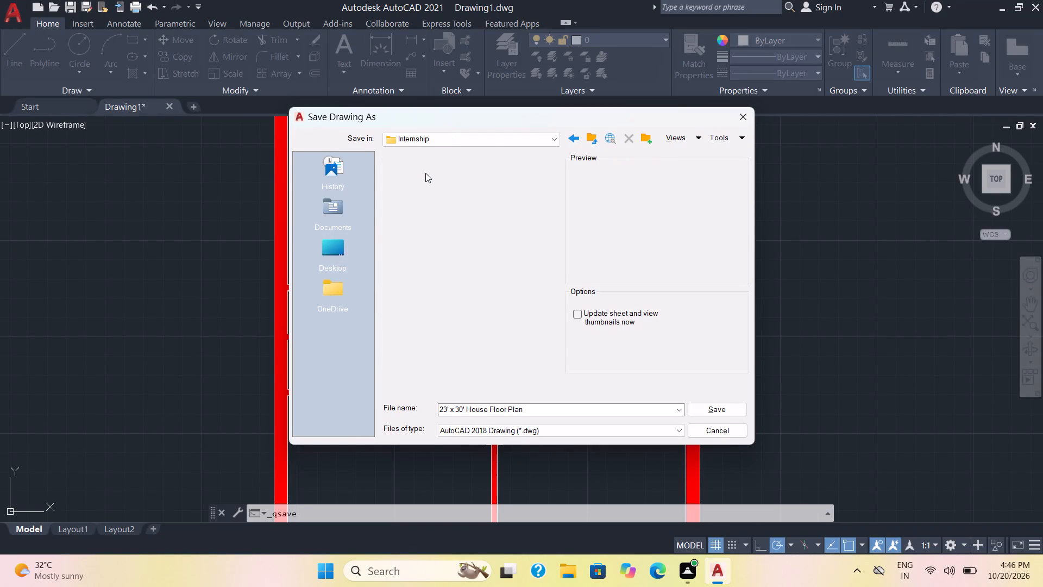
double_click(417, 173)
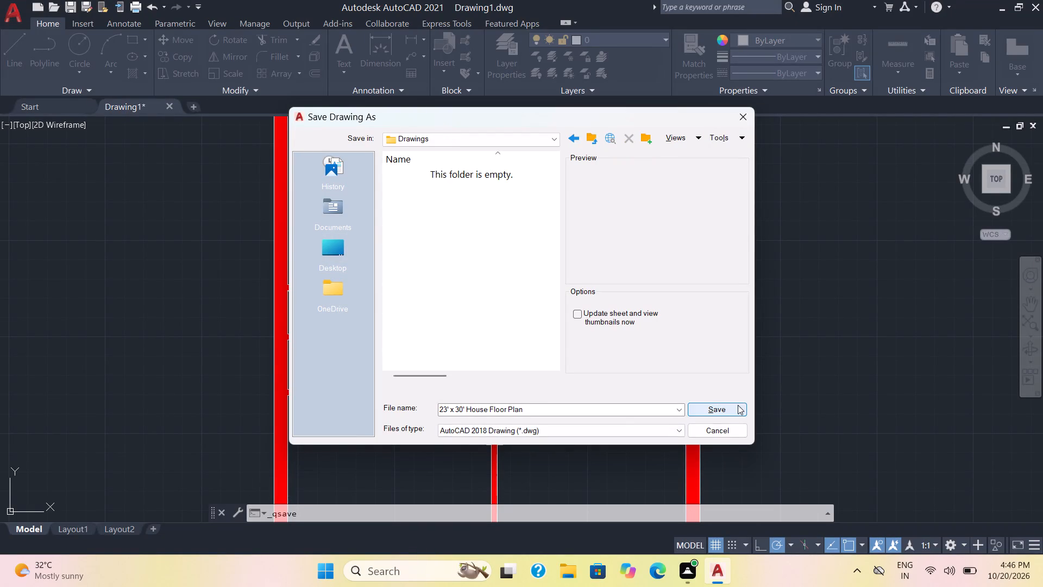
left_click(736, 405)
Hatch the kitchen's L-shaped counter strip with the ANGLE pattern in cyan.
scroll(561, 333, "down", 2)
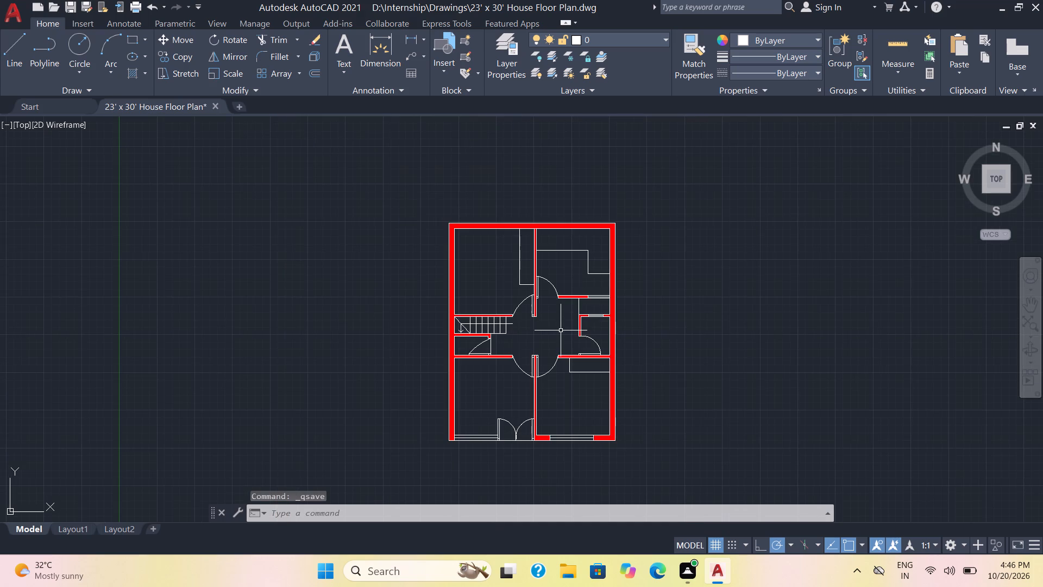
scroll(557, 326, "up", 1)
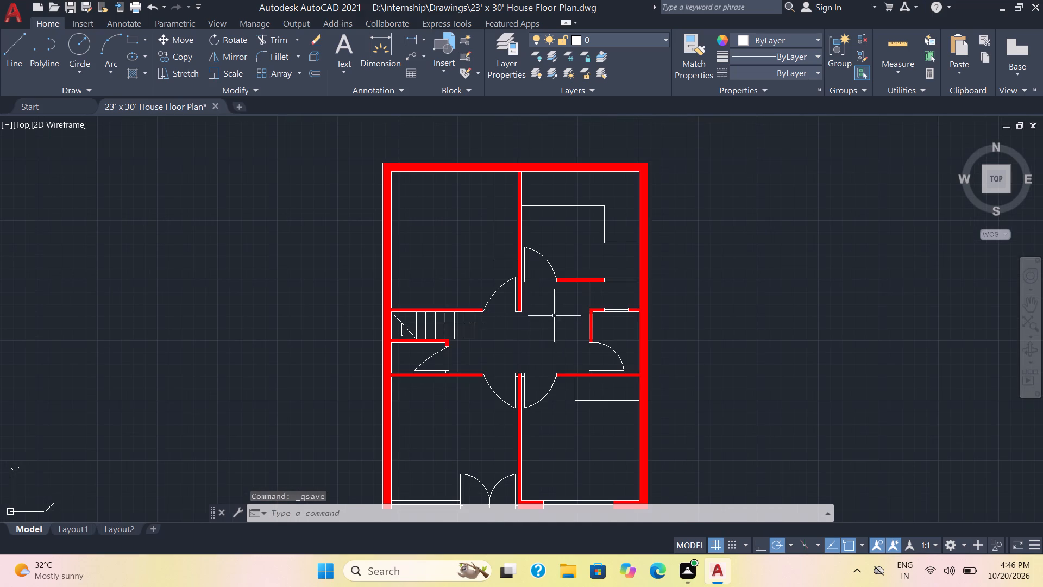
left_click(130, 71)
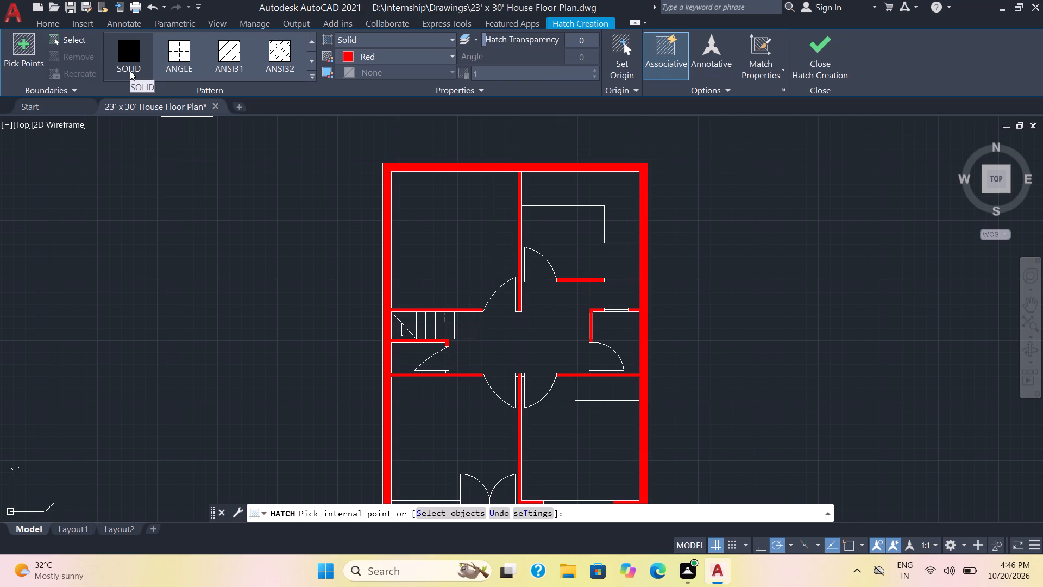
left_click(422, 42)
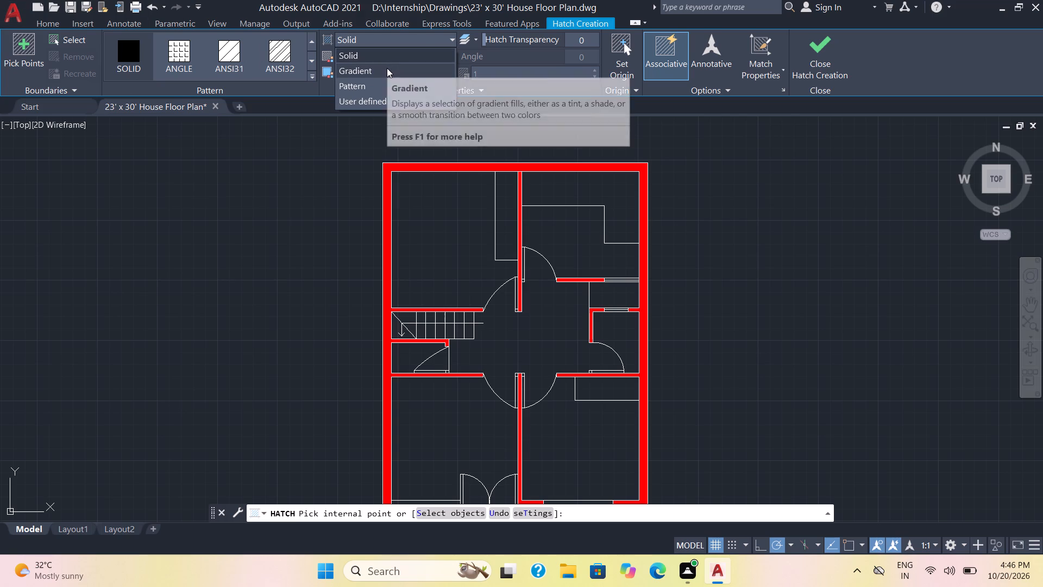
left_click(384, 80)
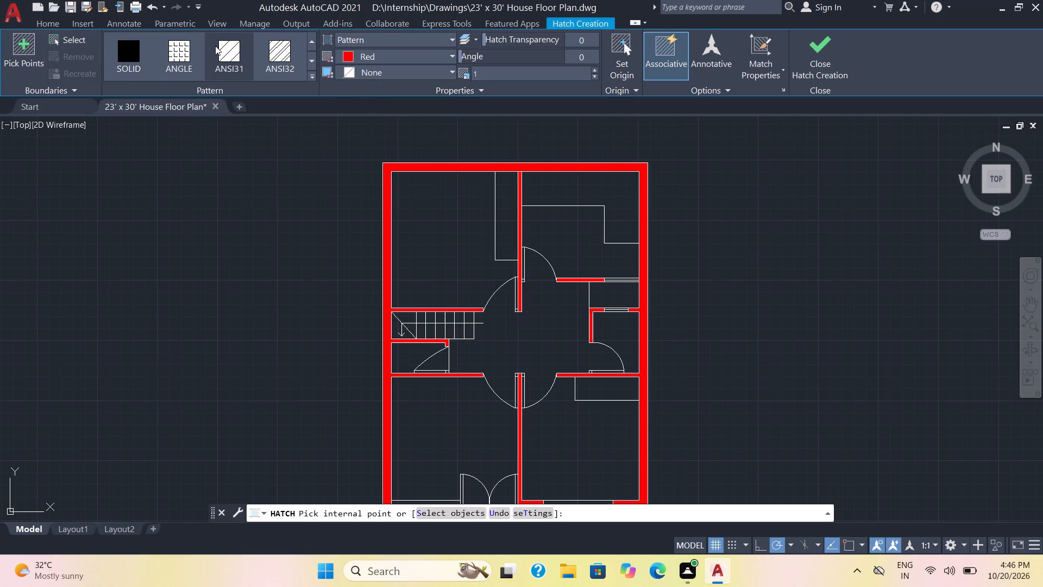
left_click(184, 46)
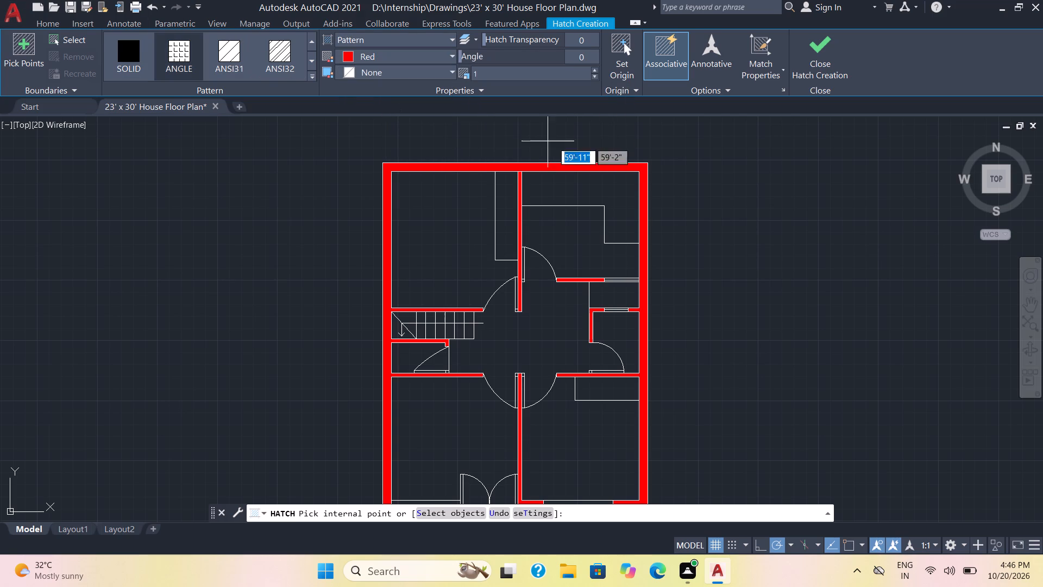
left_click(447, 55)
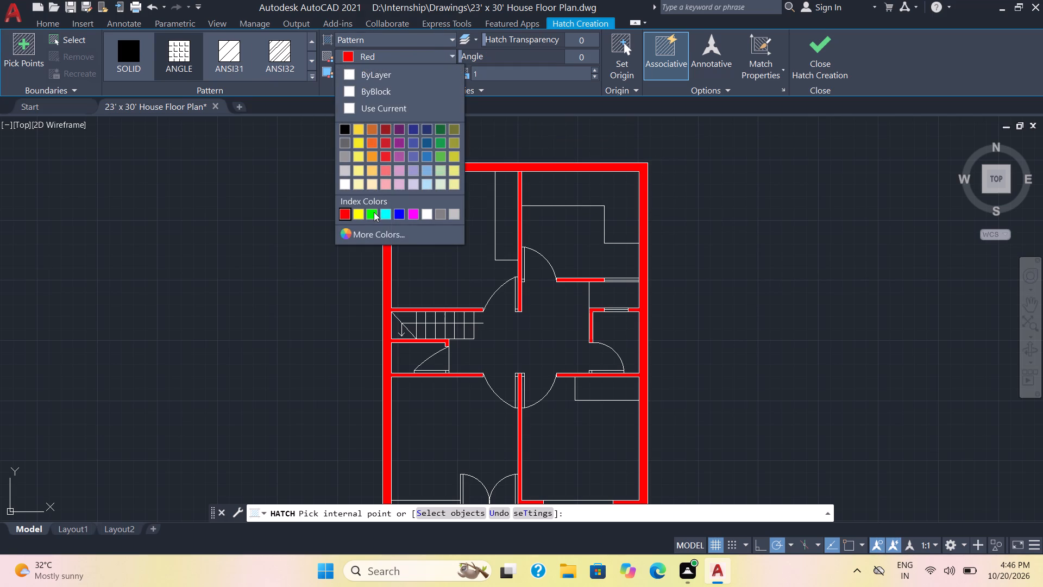
left_click(387, 214)
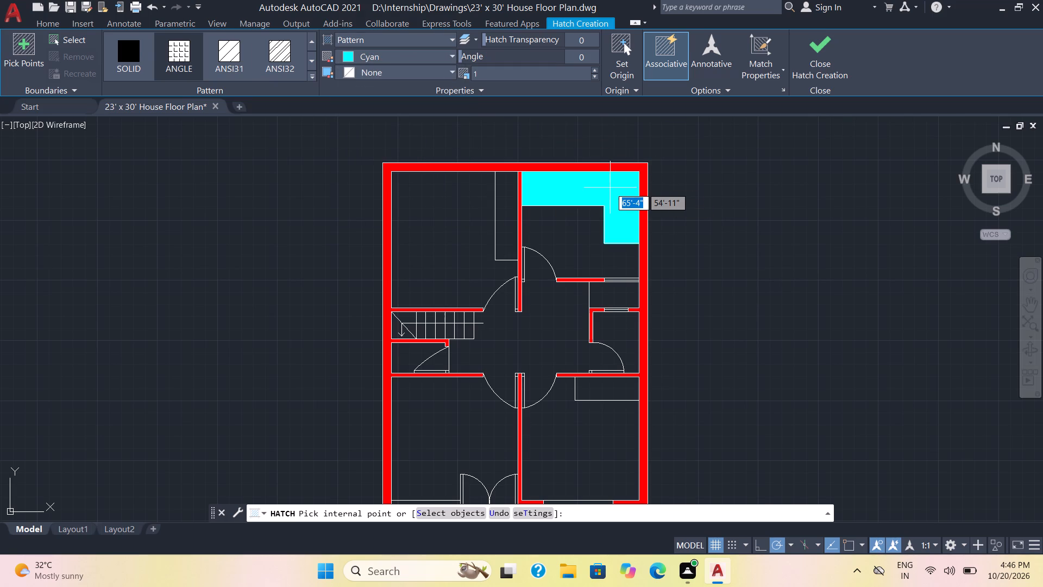
left_click(610, 188)
Try a scale of 100 on the kitchen counter hatch, settle on 50 and finish the hatch.
left_click(495, 70)
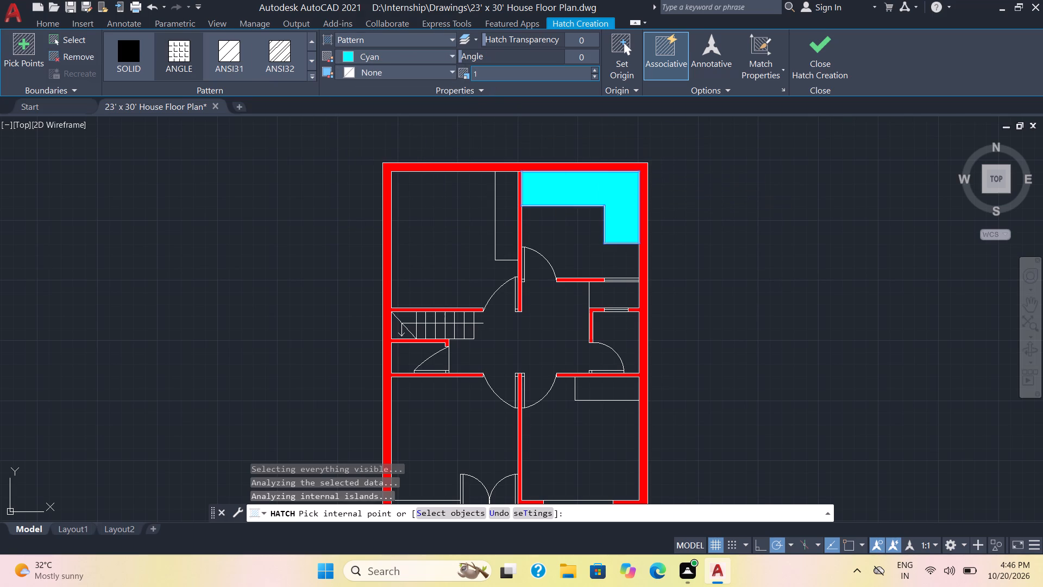
key("1")
type("00")
key("Return")
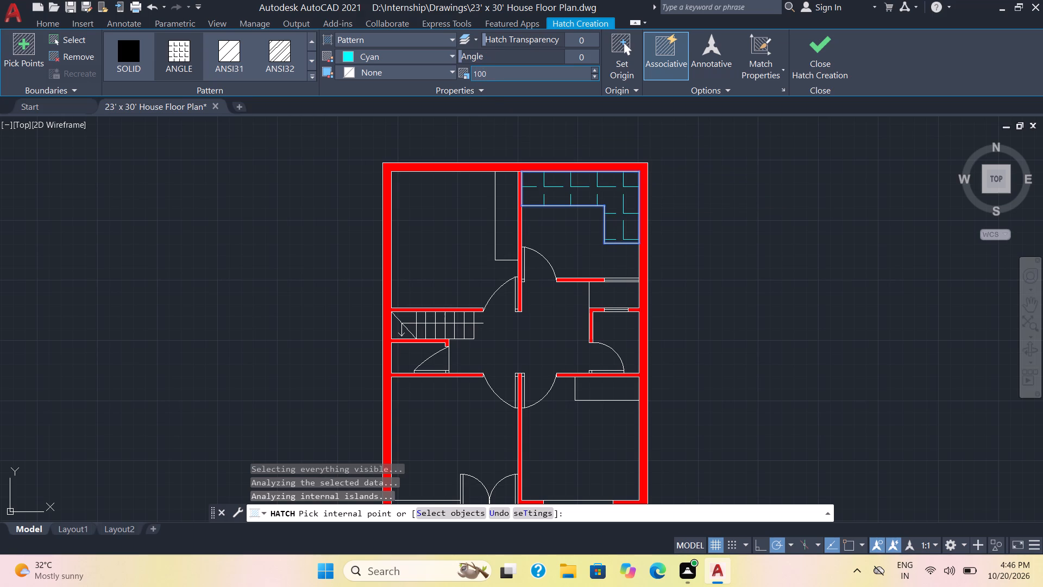
left_click(494, 69)
key("5")
key("0")
key("Return")
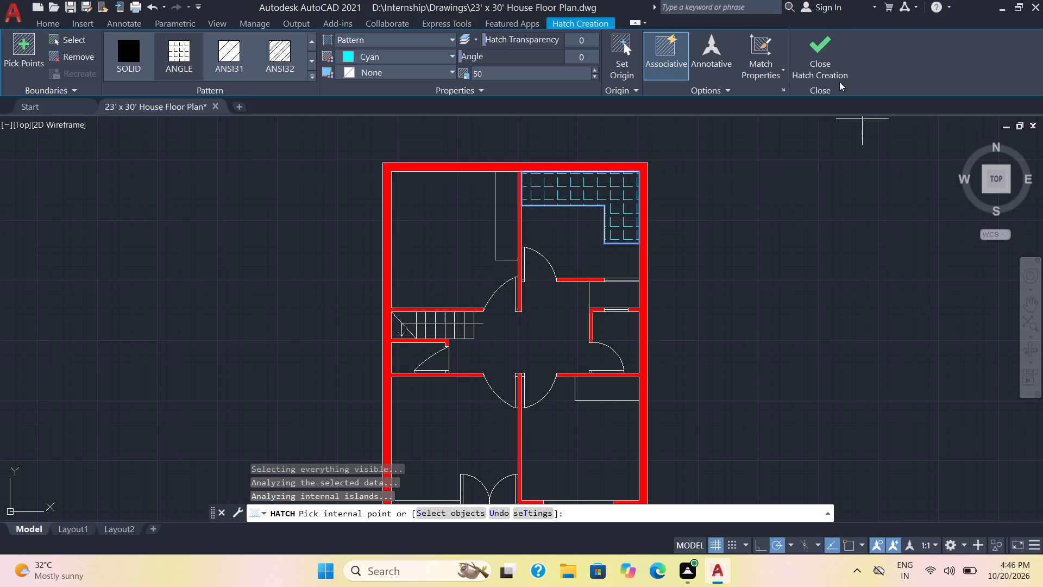
left_click(828, 58)
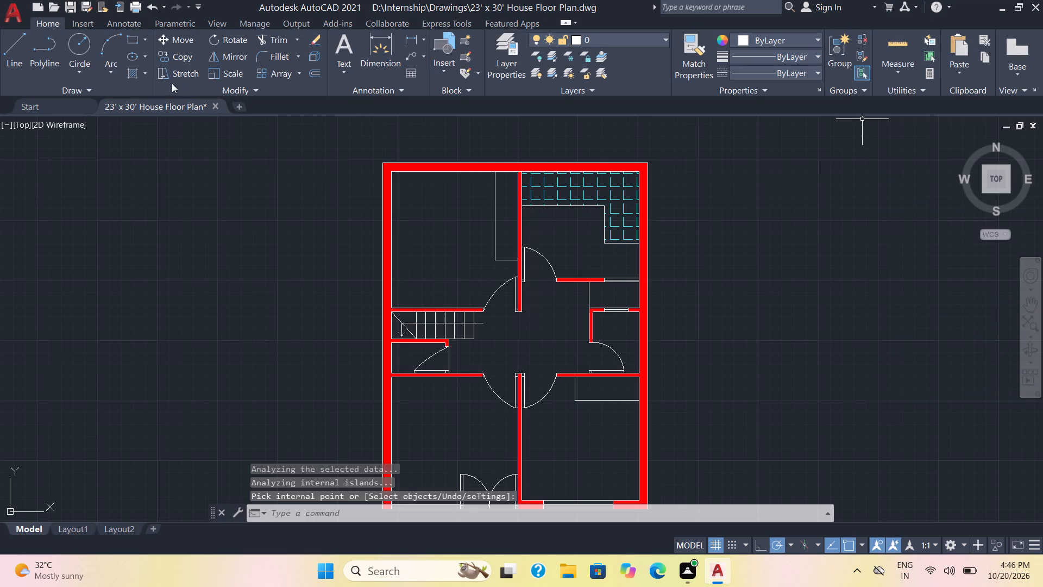
Hatch the 2' strips in the northwest and southeast rooms with the ANSI38 pattern in orange (242,103,34).
left_click(130, 73)
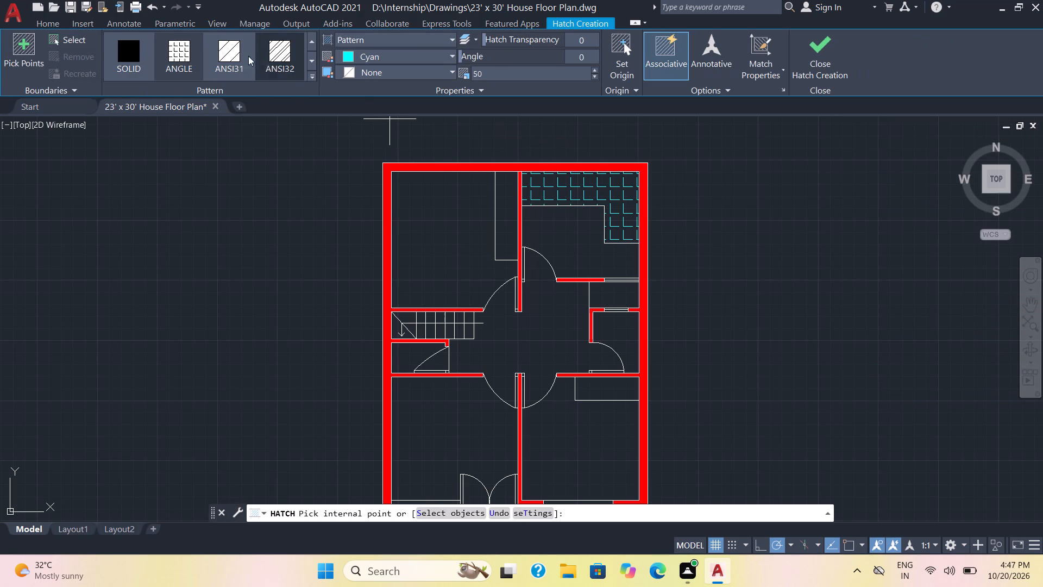
left_click(454, 54)
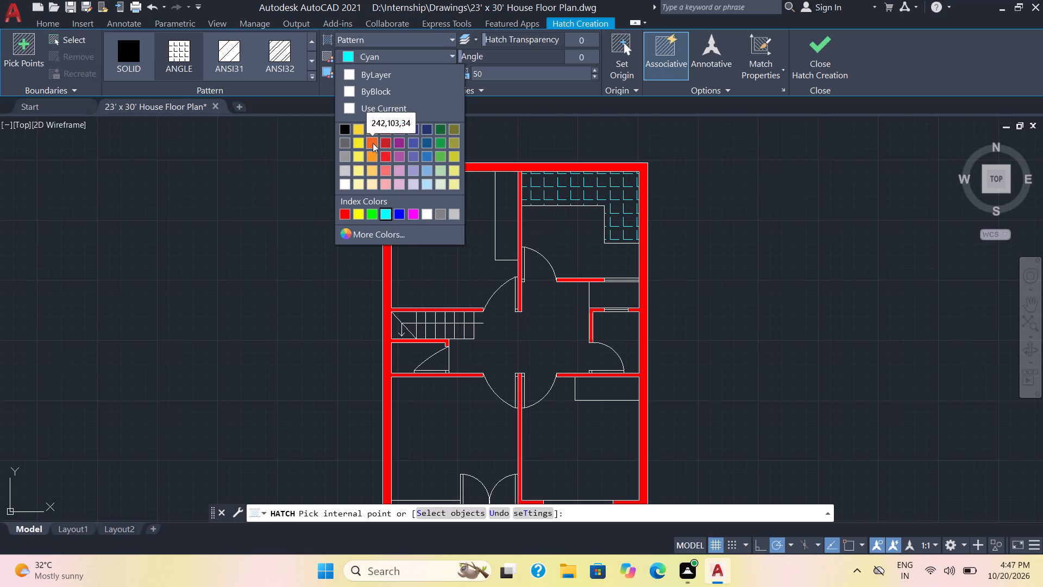
left_click(373, 143)
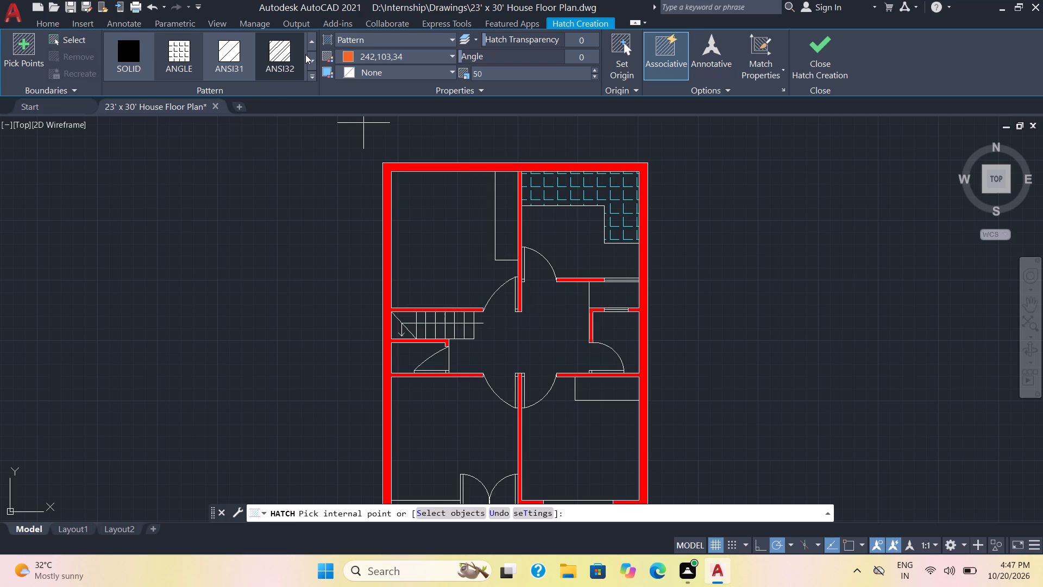
left_click(309, 76)
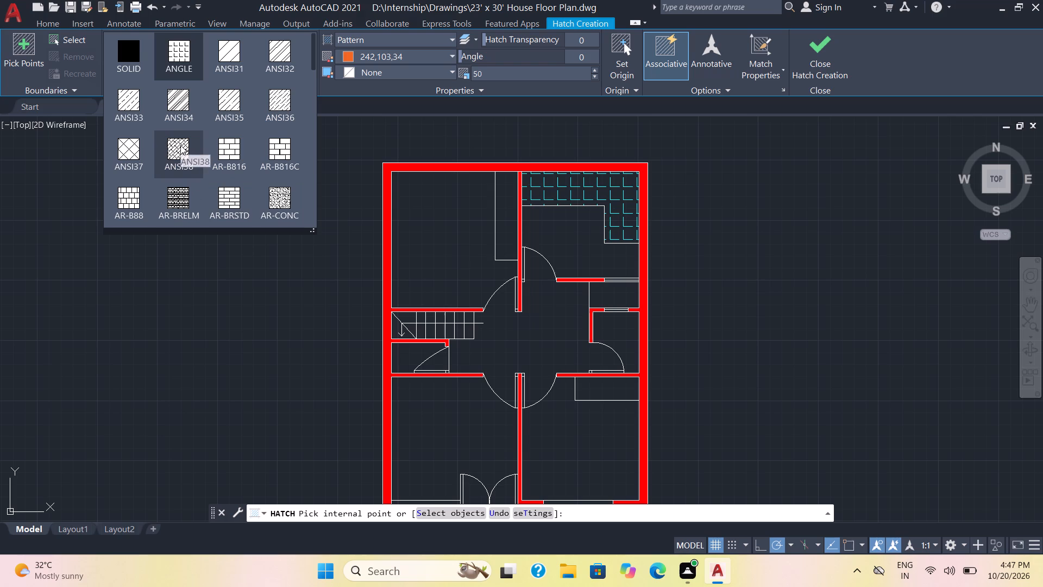
scroll(181, 145, "down", 1)
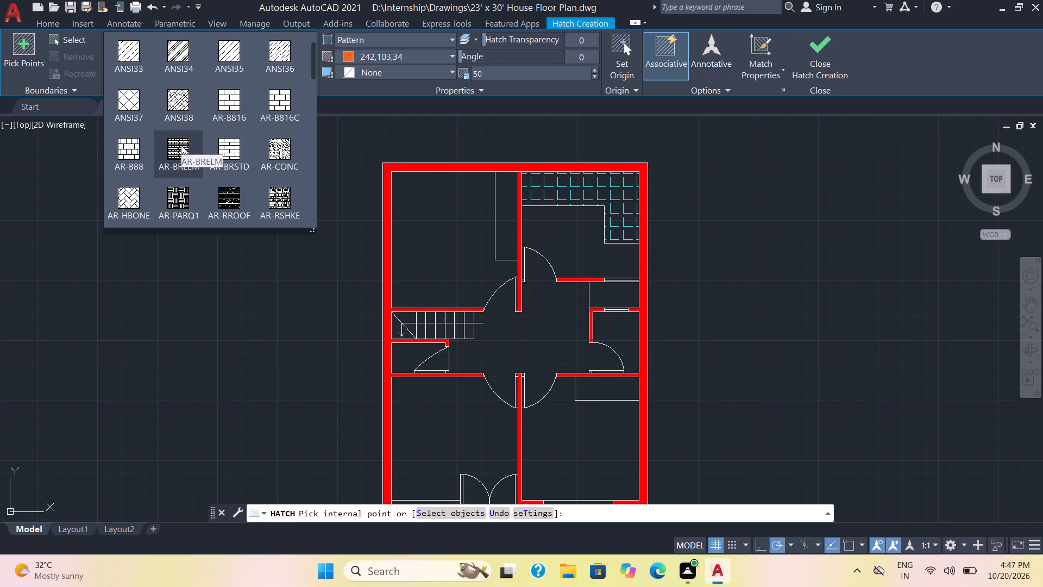
scroll(183, 123, "down", 2)
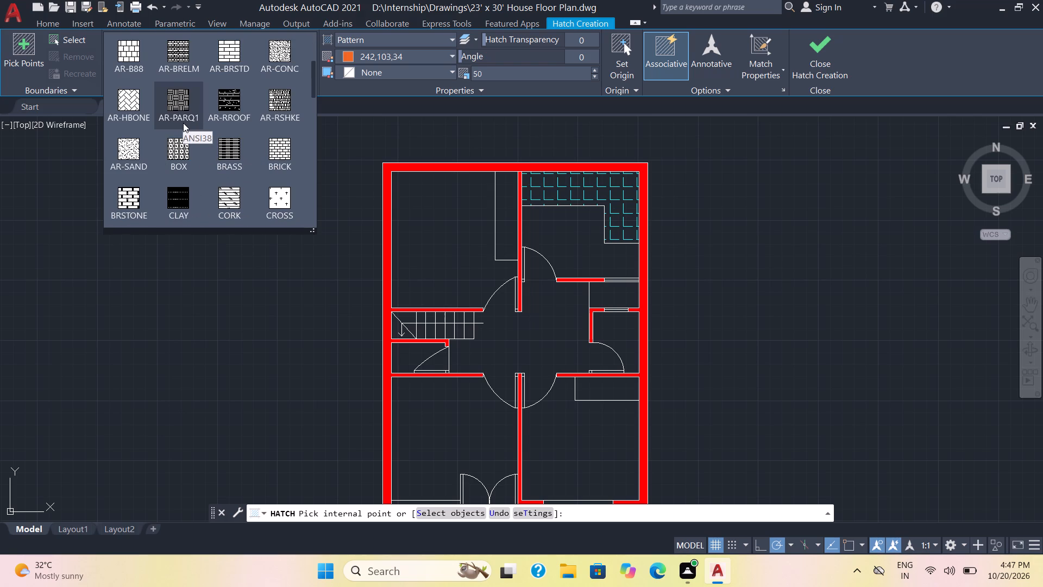
scroll(183, 123, "down", 2)
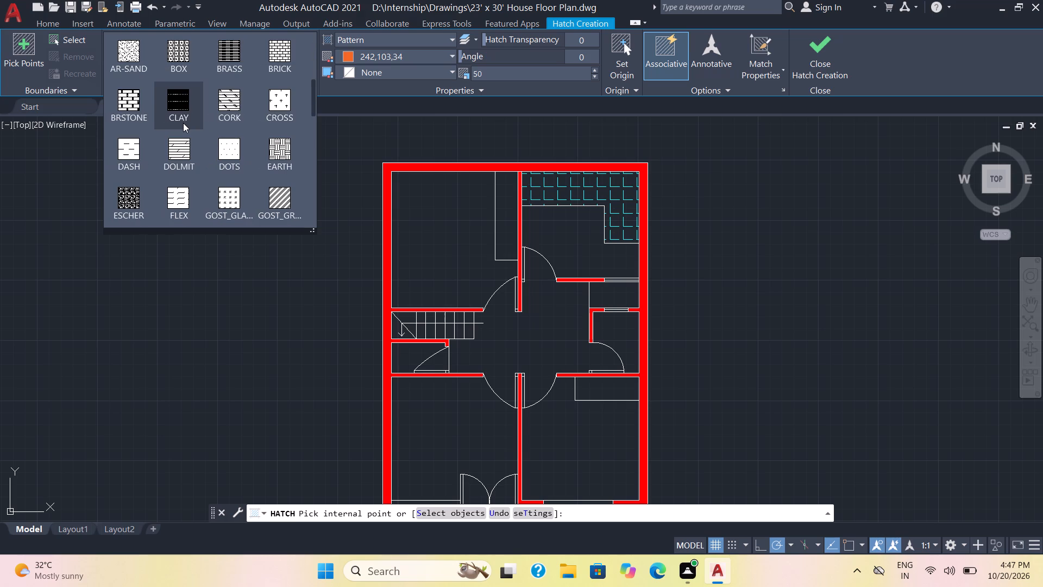
scroll(183, 123, "down", 4)
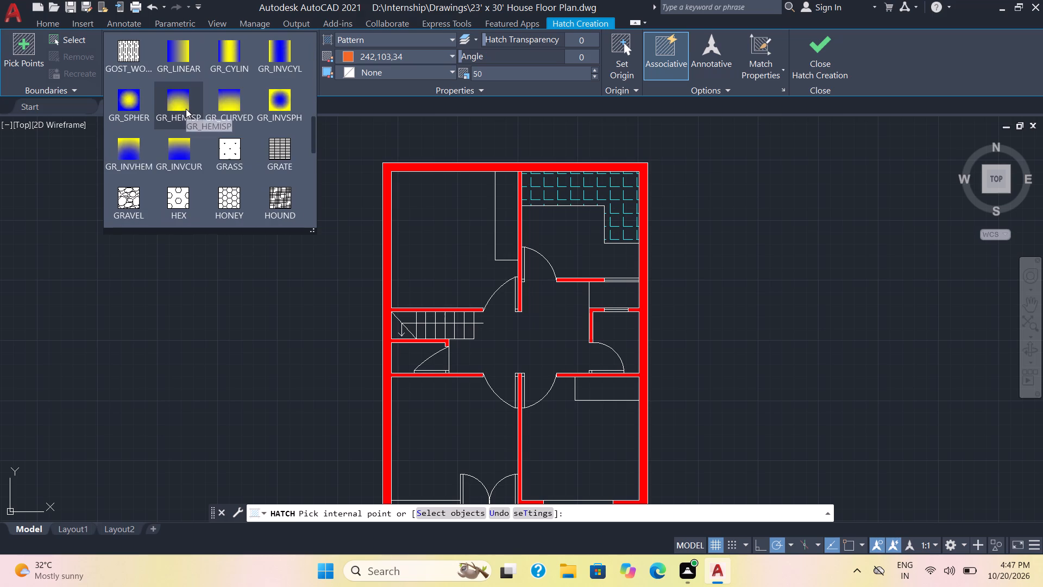
scroll(187, 105, "down", 1)
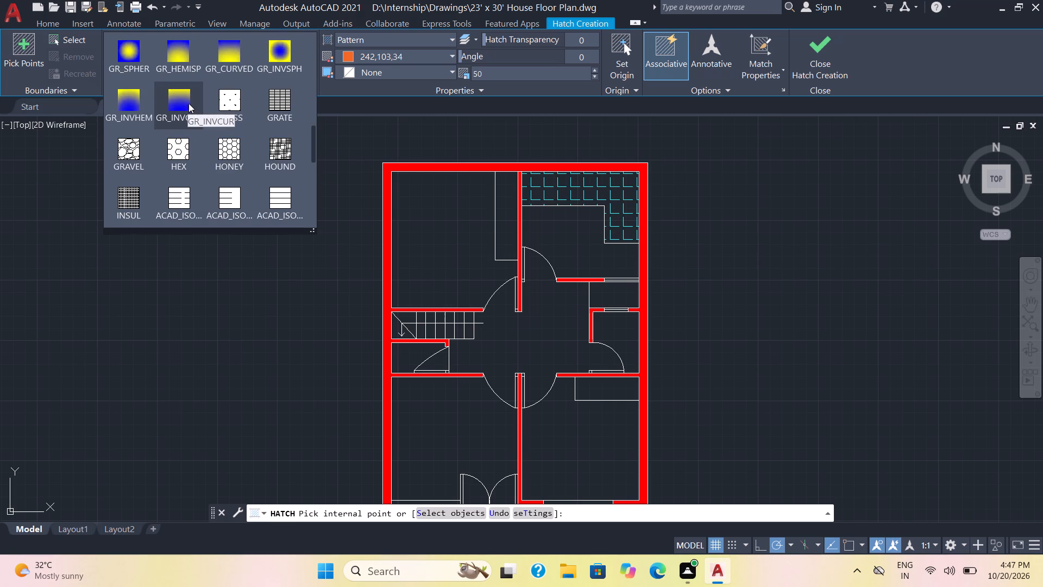
scroll(189, 103, "down", 3)
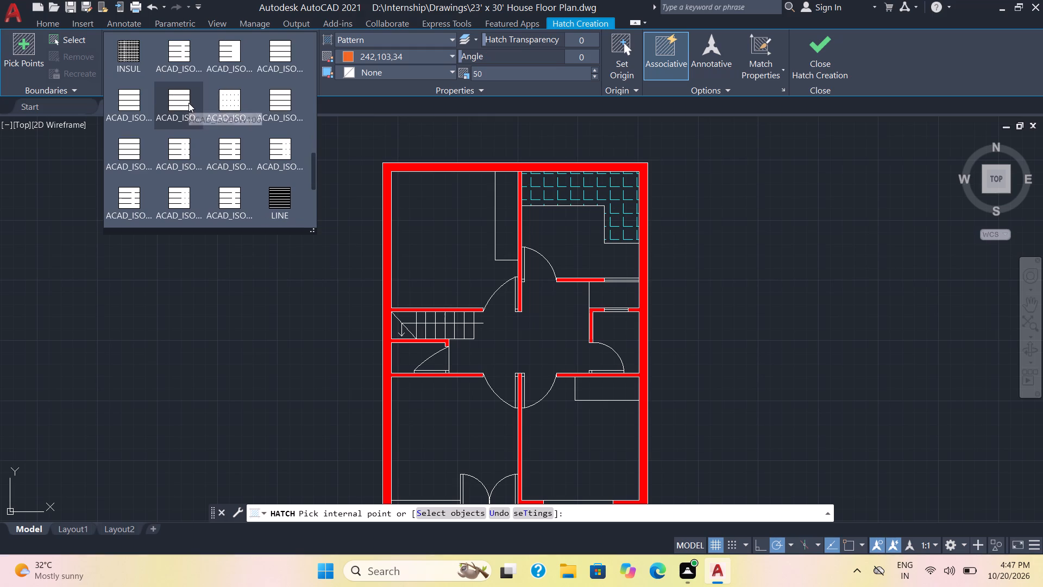
scroll(189, 102, "down", 5)
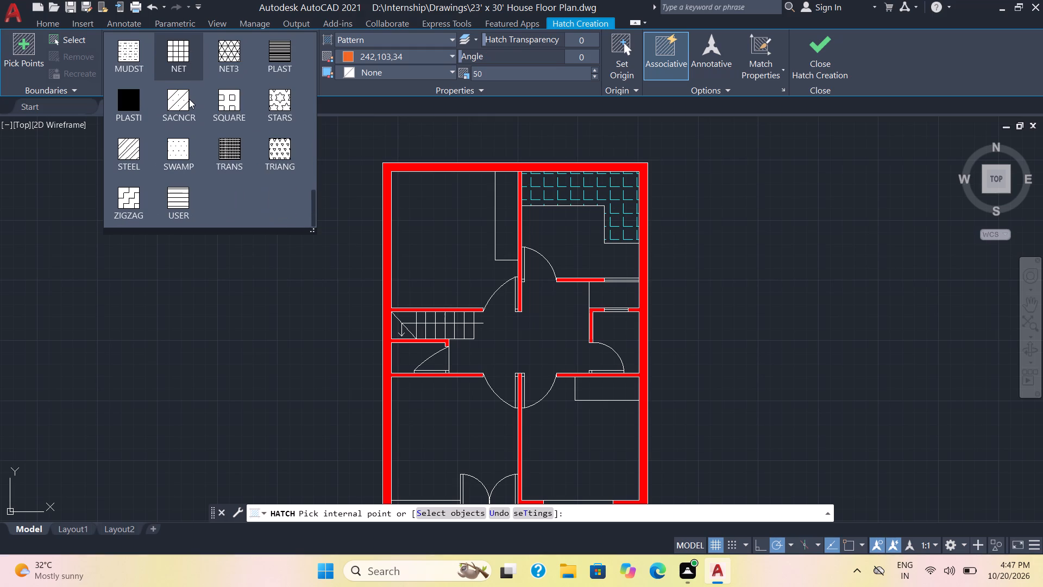
scroll(189, 99, "up", 15)
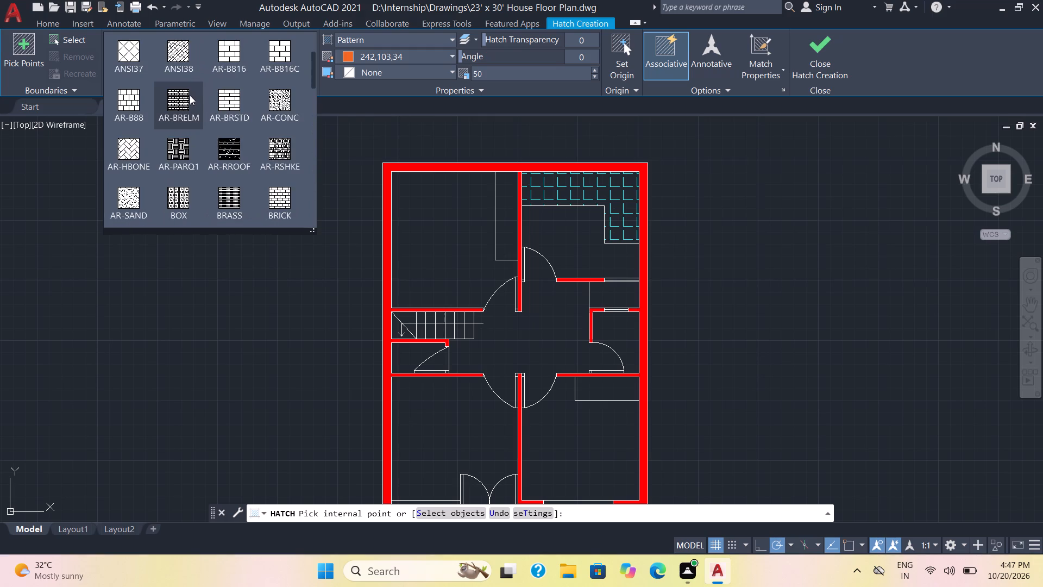
scroll(190, 85, "up", 1)
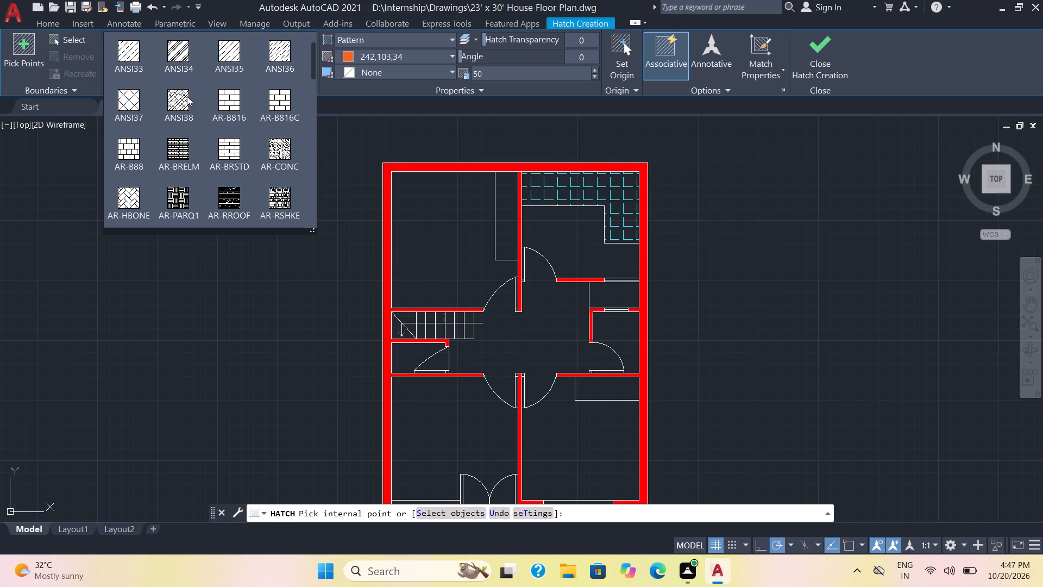
left_click(180, 98)
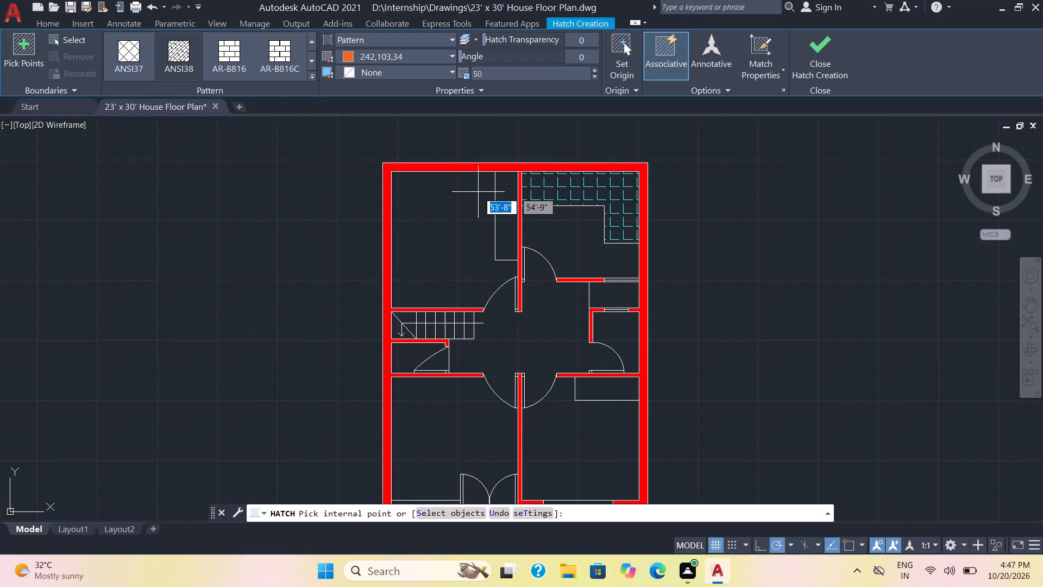
left_click(508, 221)
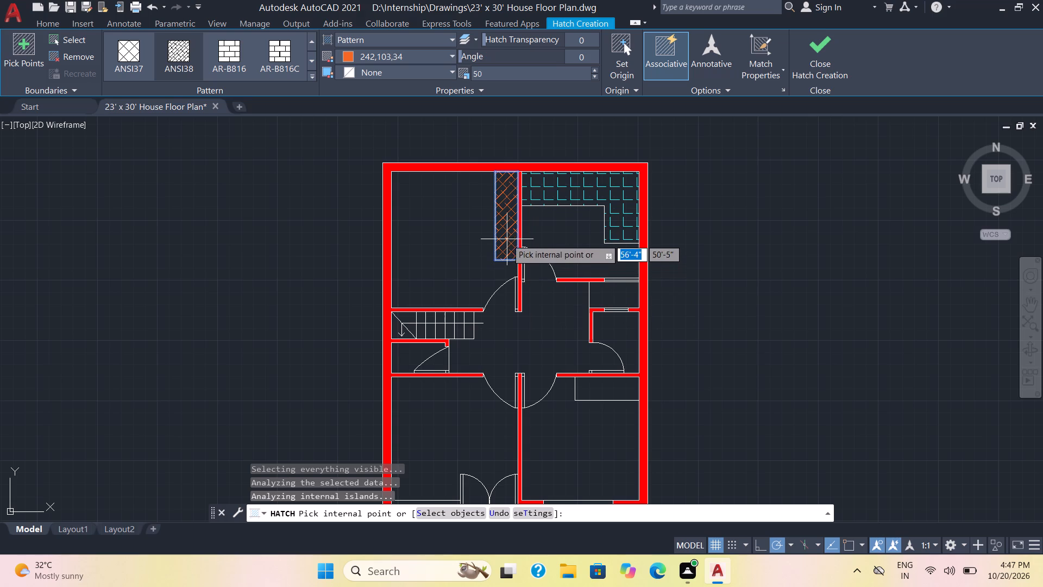
left_click(613, 386)
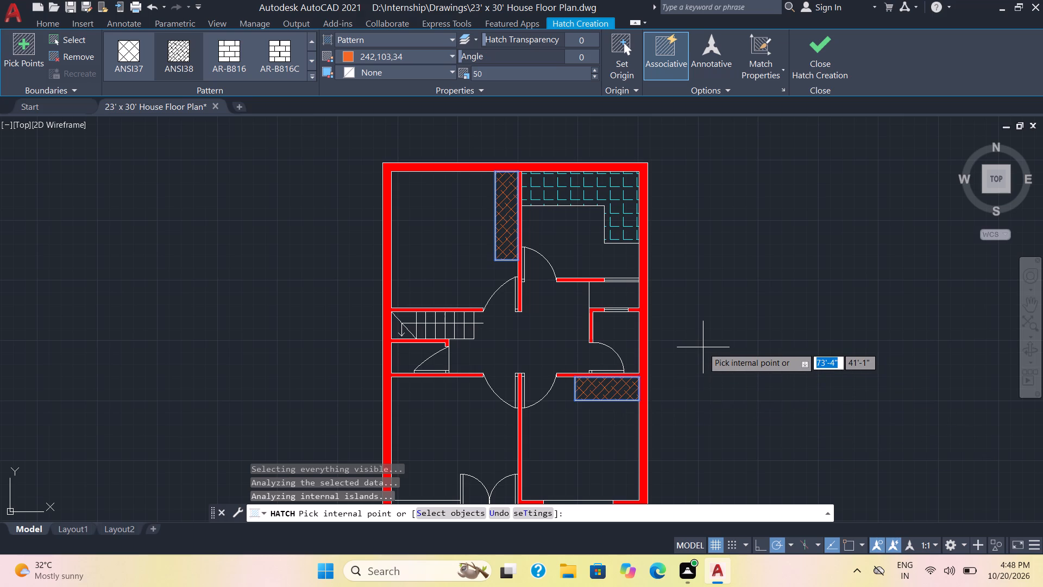
left_click(813, 61)
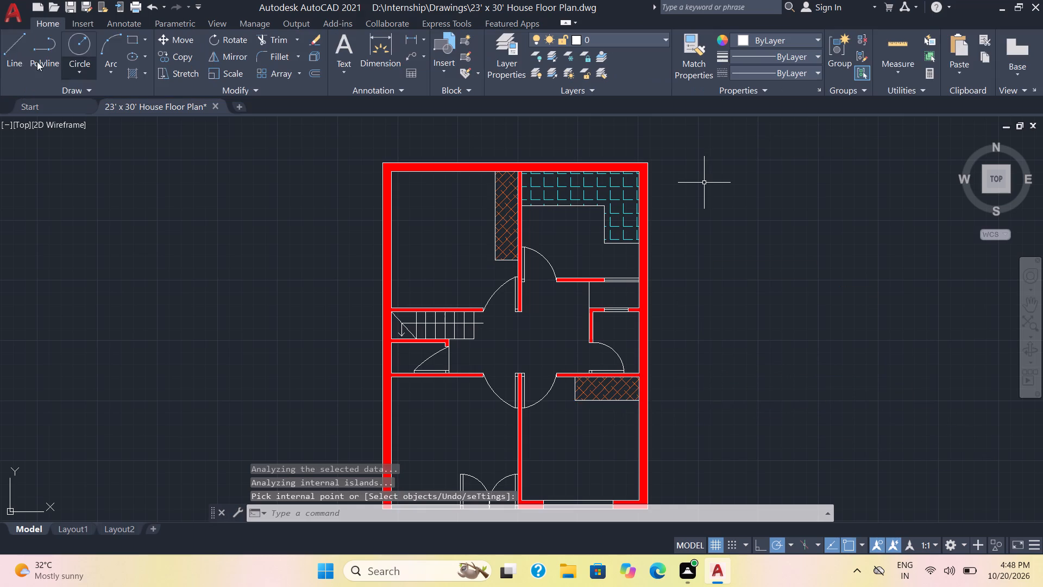
Start another hatch and set its colour to cyan.
left_click(132, 70)
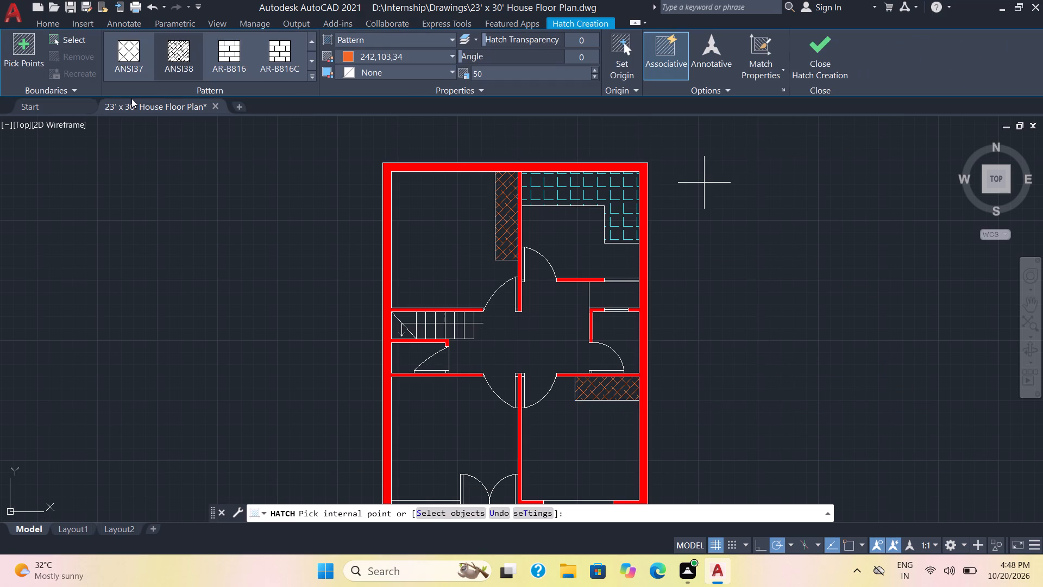
left_click(404, 52)
left_click(388, 213)
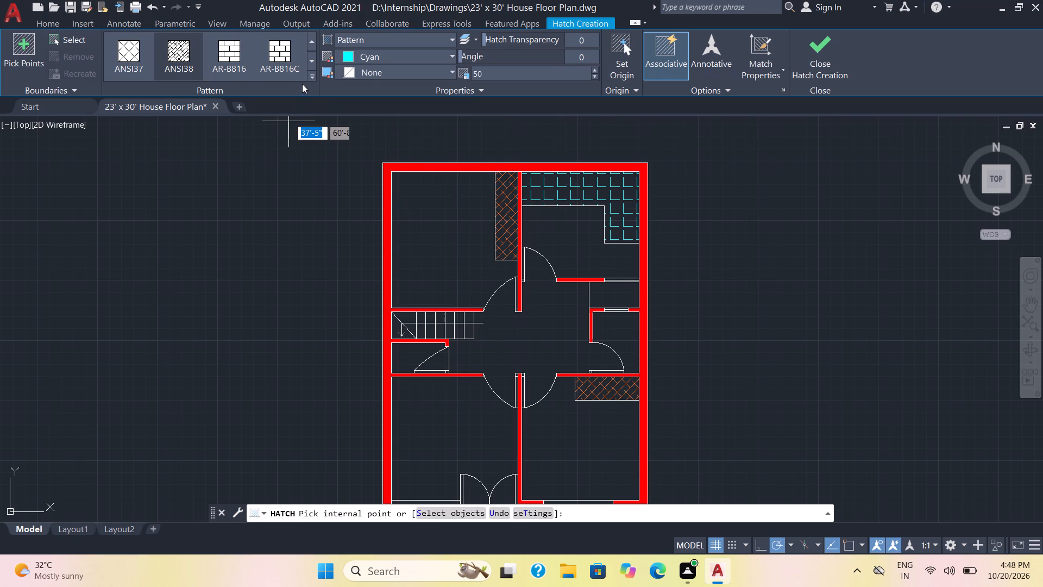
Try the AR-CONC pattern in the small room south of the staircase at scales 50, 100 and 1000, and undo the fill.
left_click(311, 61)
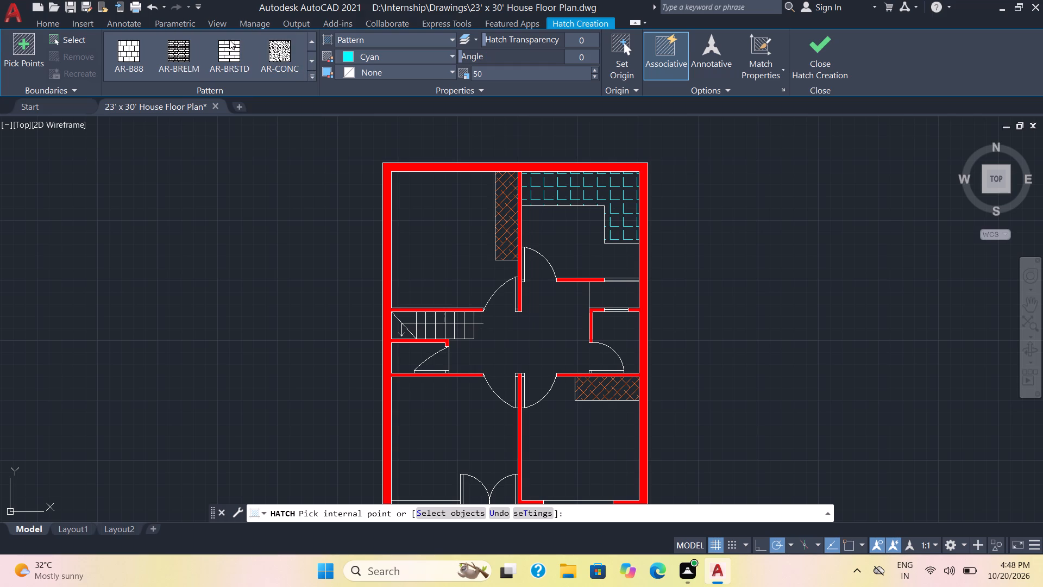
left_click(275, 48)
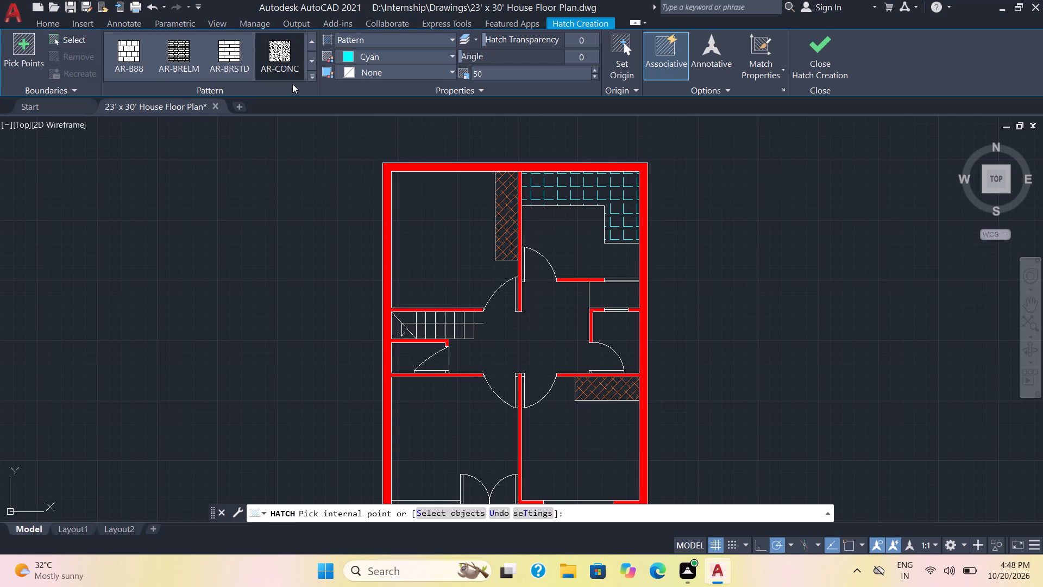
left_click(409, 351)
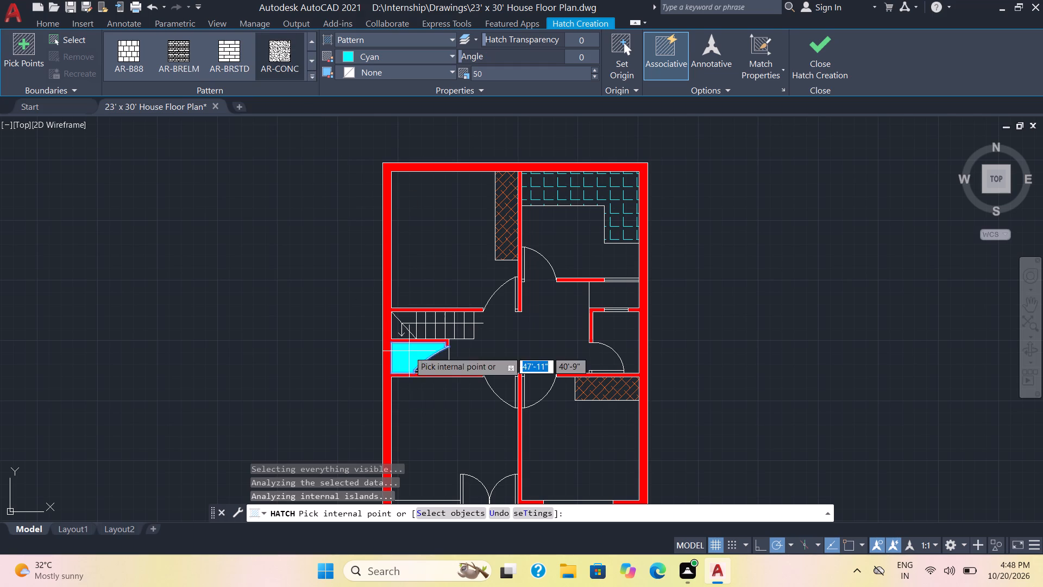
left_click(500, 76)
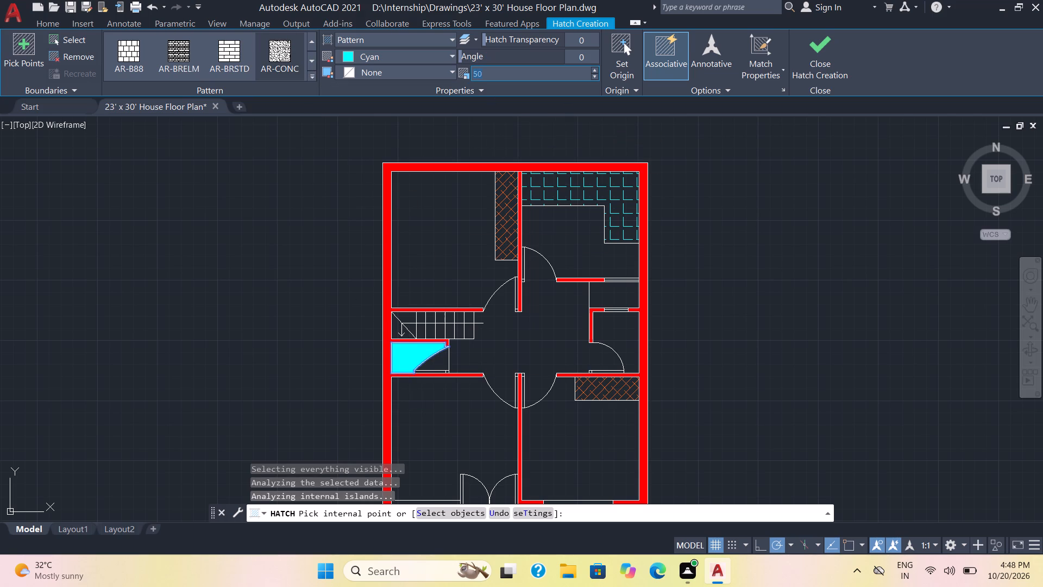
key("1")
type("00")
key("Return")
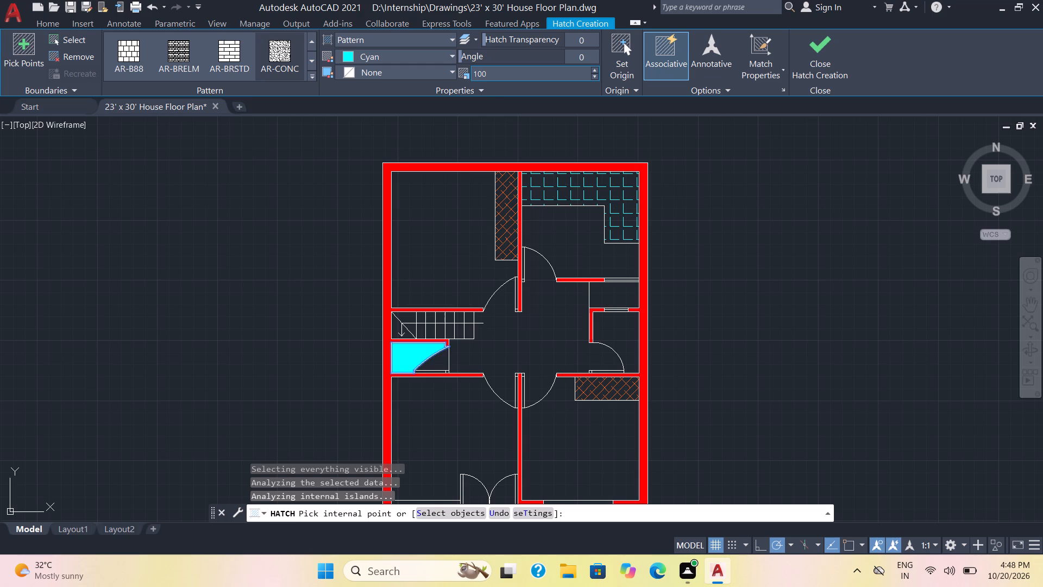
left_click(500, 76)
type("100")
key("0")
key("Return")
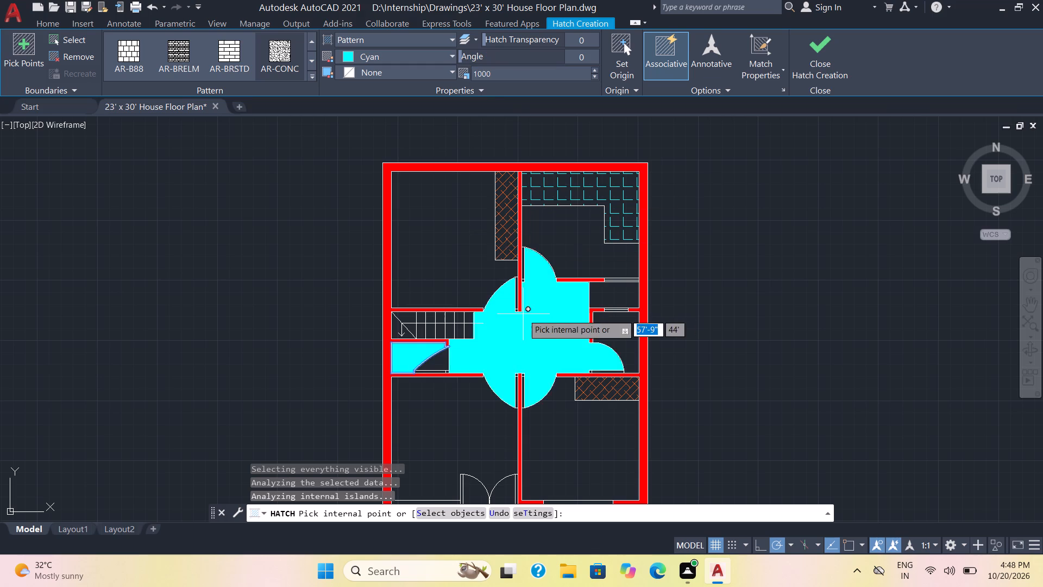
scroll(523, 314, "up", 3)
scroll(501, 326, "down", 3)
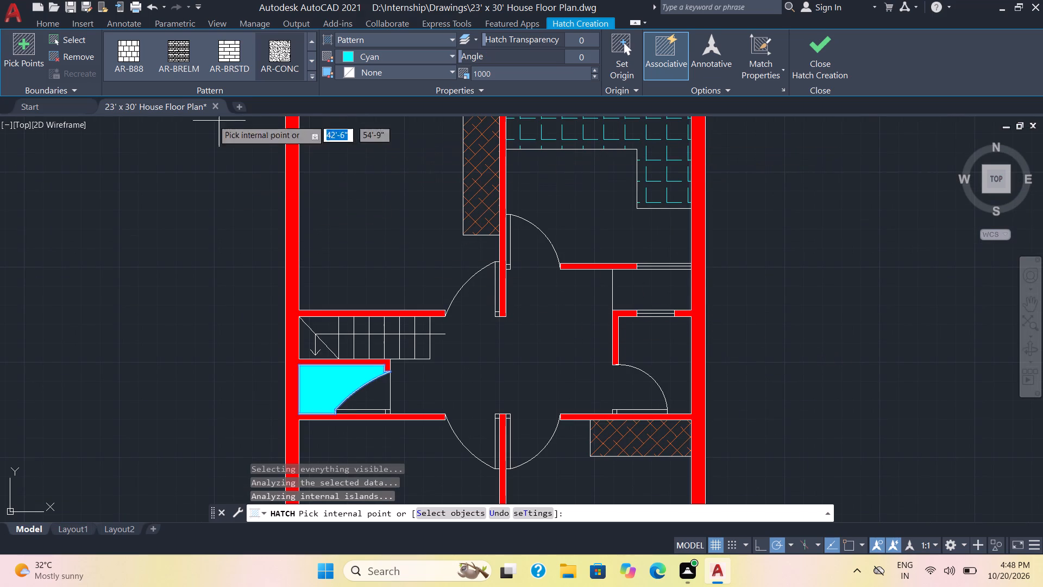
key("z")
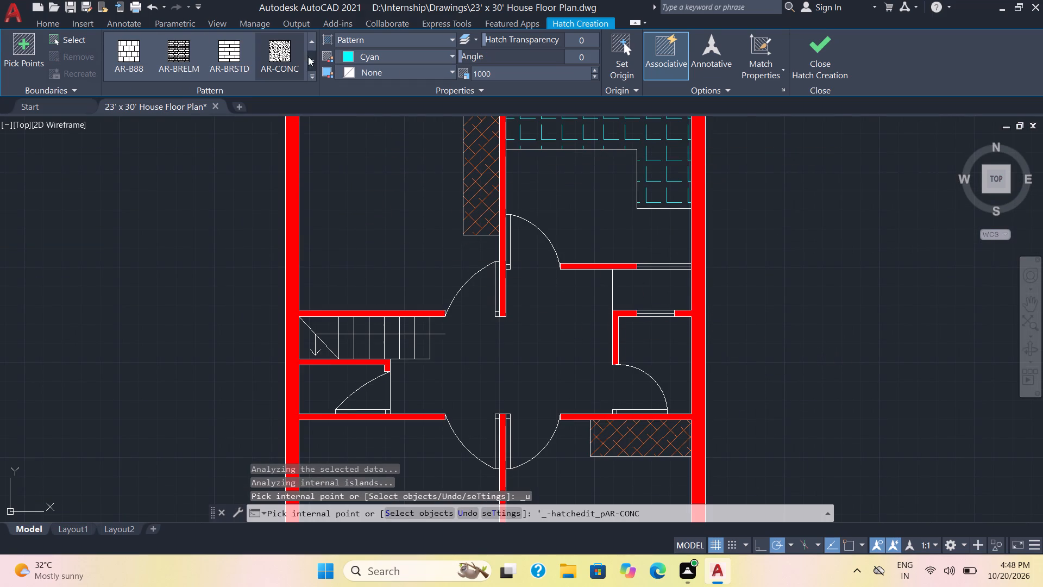
Fill the small room south of the staircase with the EARTH hatch pattern in cyan.
left_click(314, 72)
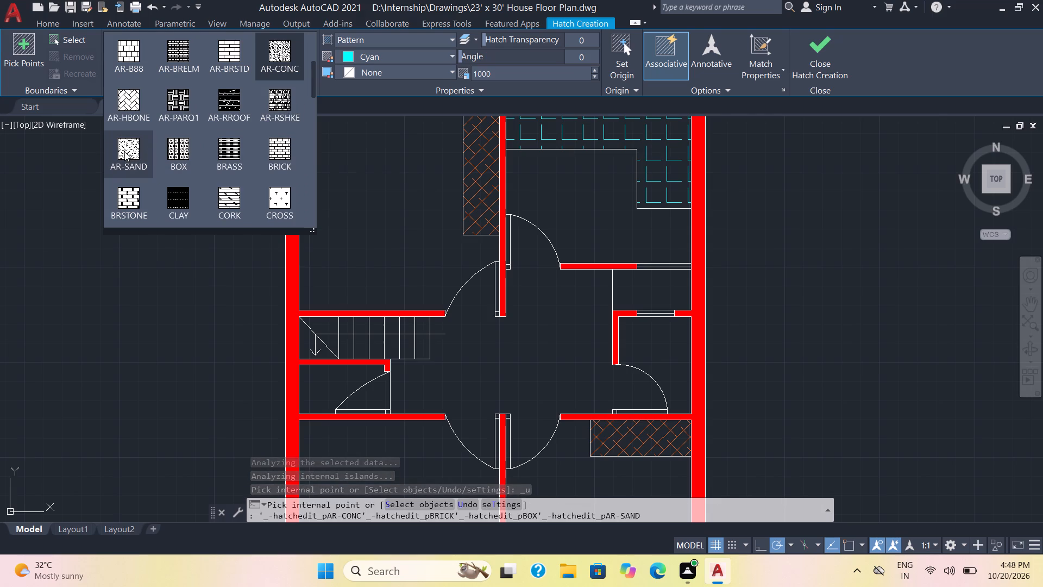
scroll(124, 146, "down", 1)
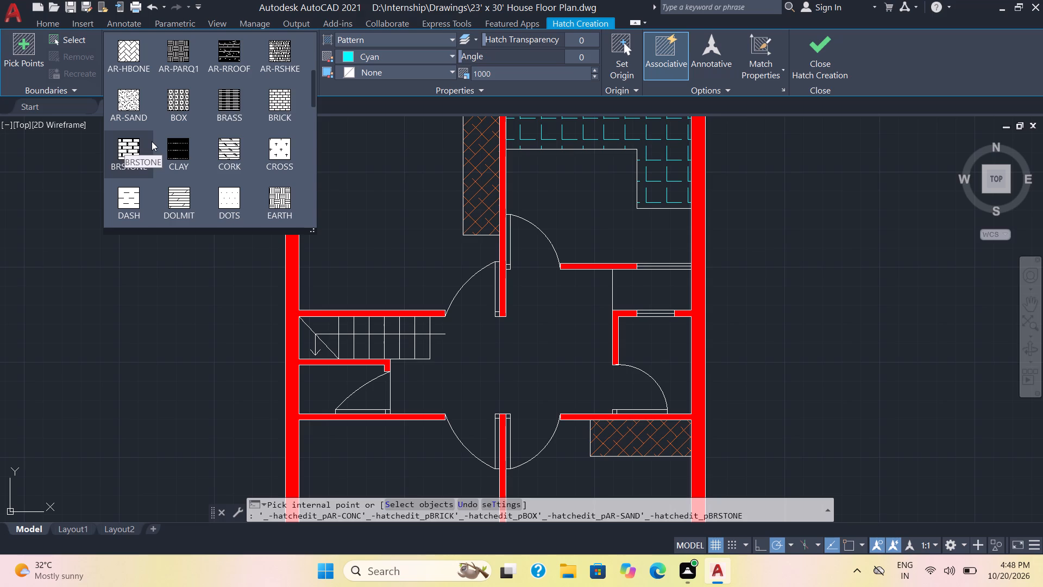
scroll(216, 180, "down", 2)
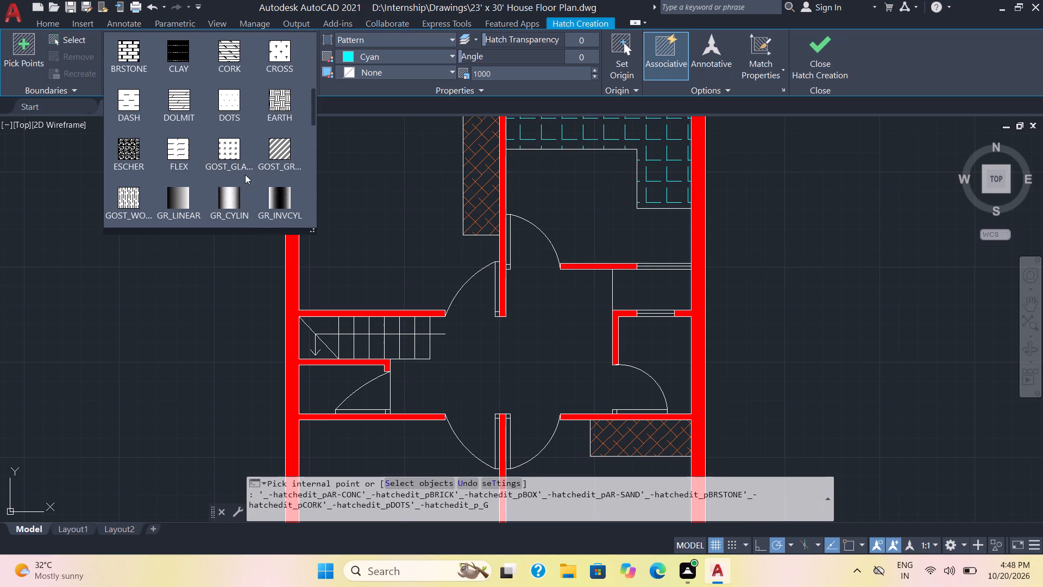
left_click(282, 105)
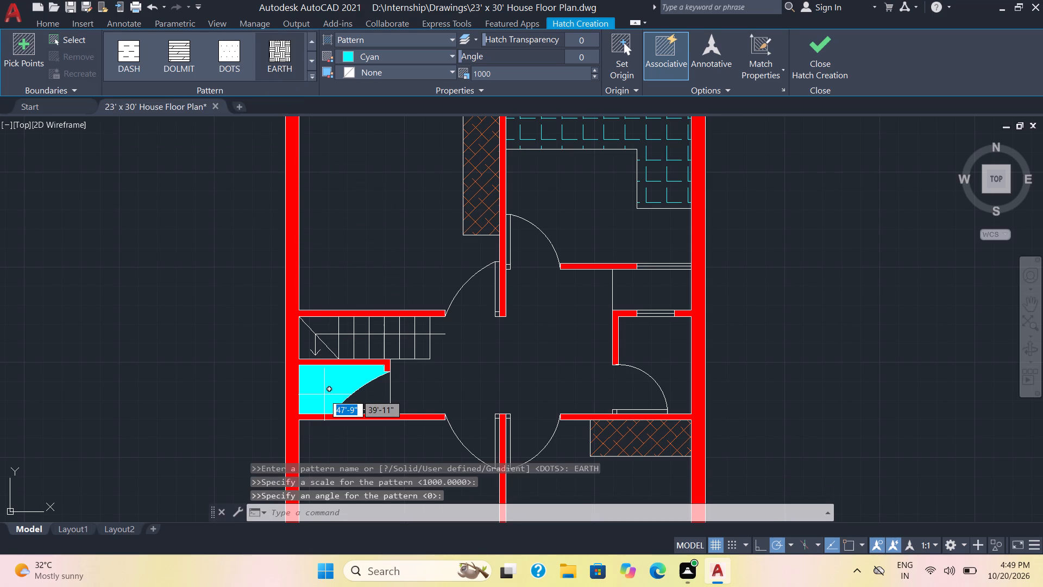
left_click(324, 395)
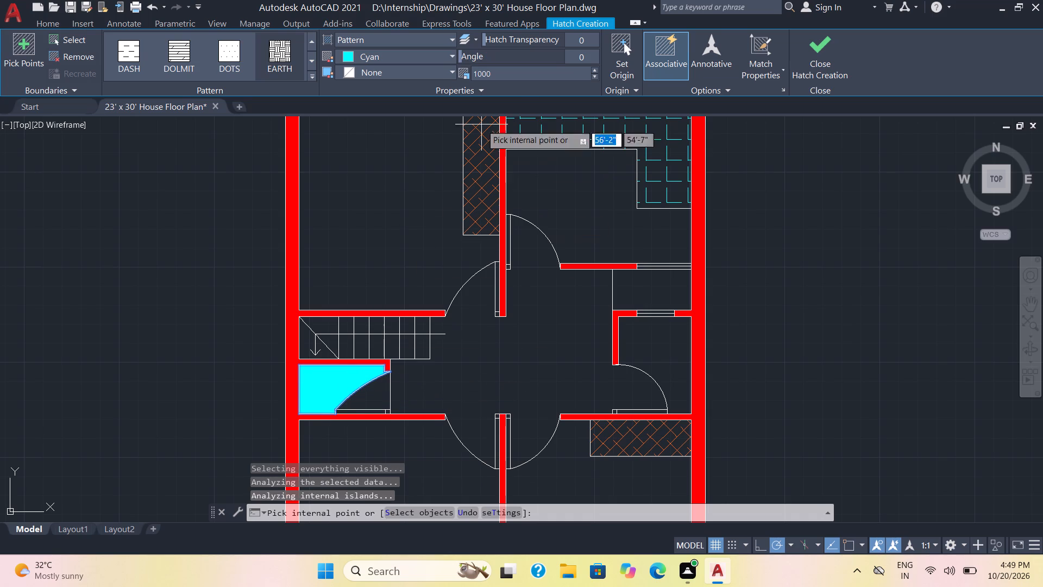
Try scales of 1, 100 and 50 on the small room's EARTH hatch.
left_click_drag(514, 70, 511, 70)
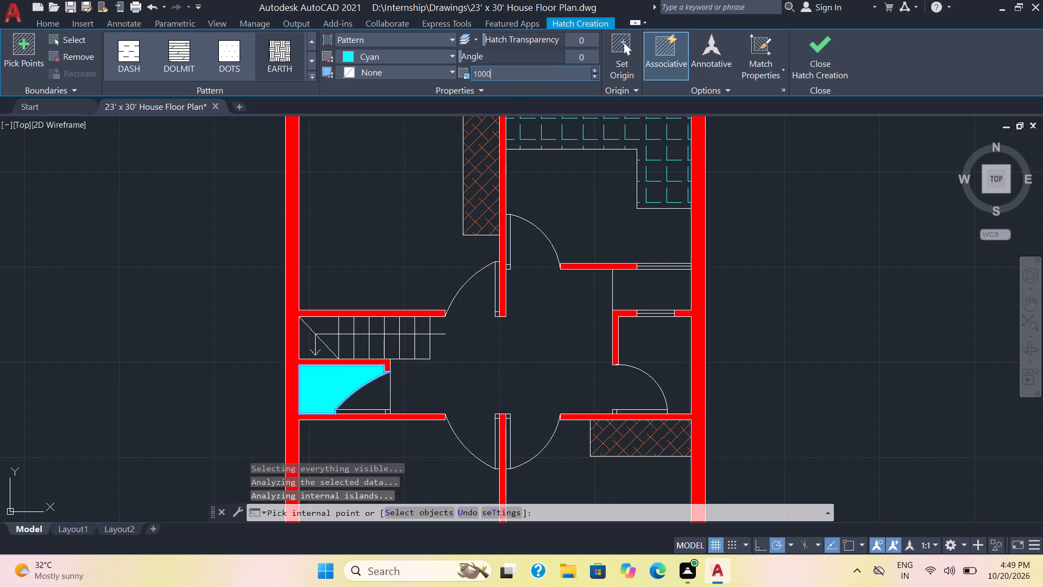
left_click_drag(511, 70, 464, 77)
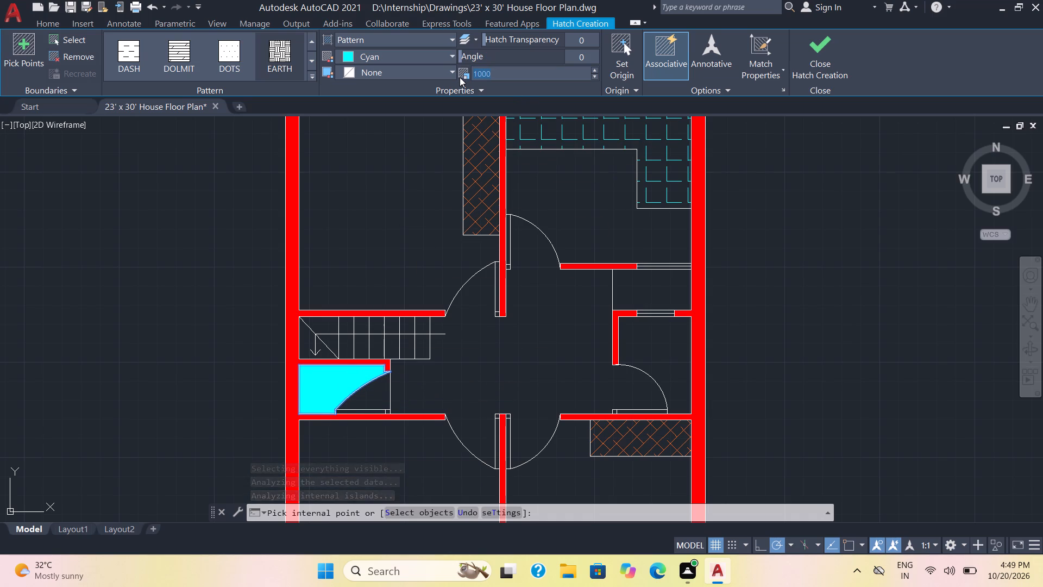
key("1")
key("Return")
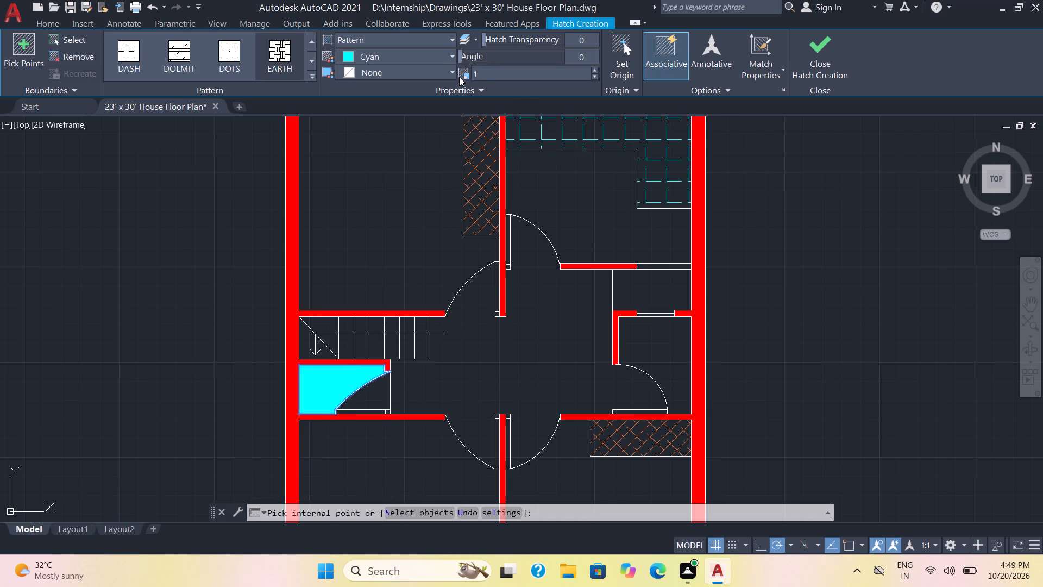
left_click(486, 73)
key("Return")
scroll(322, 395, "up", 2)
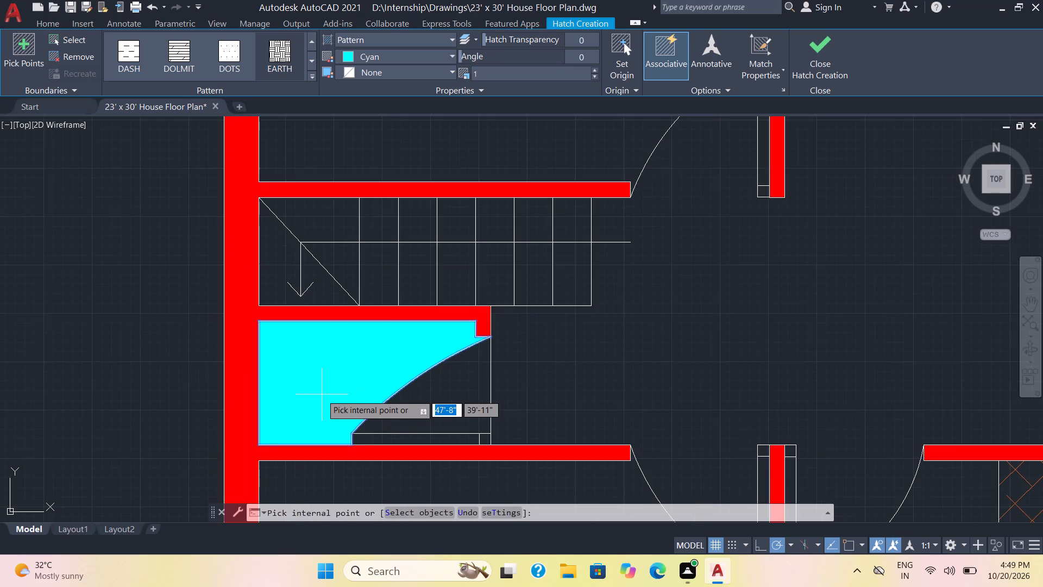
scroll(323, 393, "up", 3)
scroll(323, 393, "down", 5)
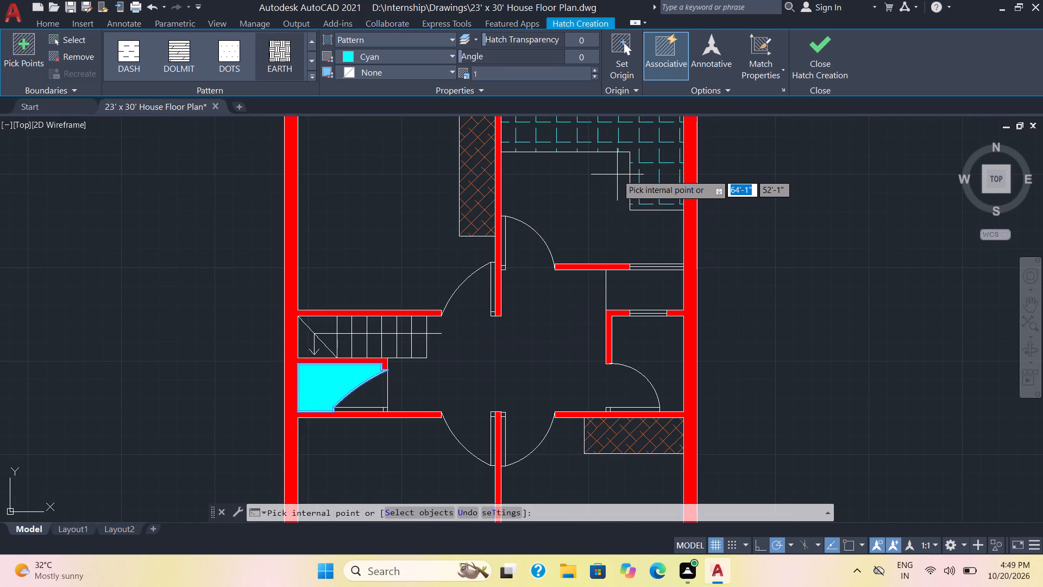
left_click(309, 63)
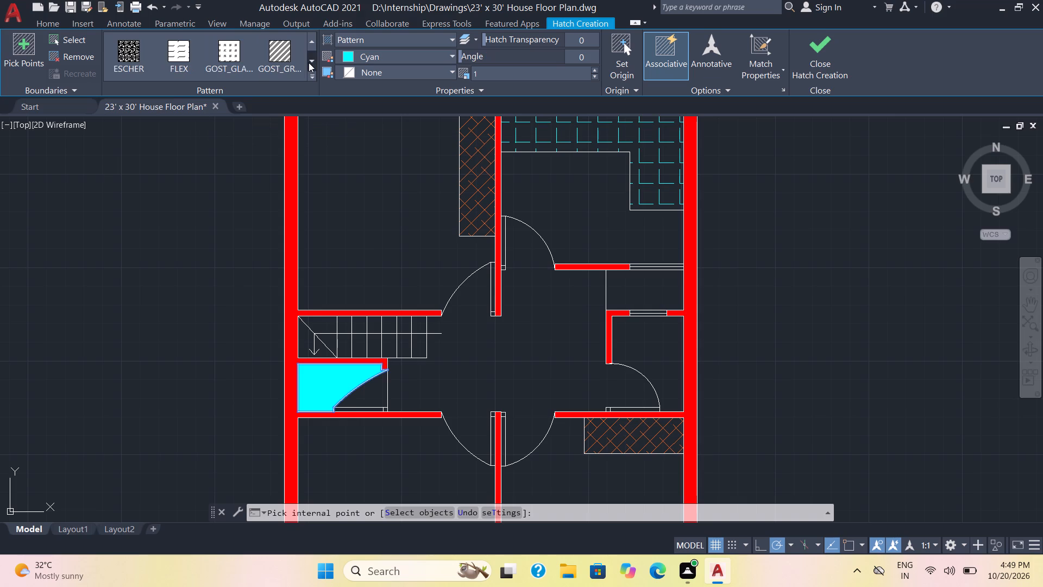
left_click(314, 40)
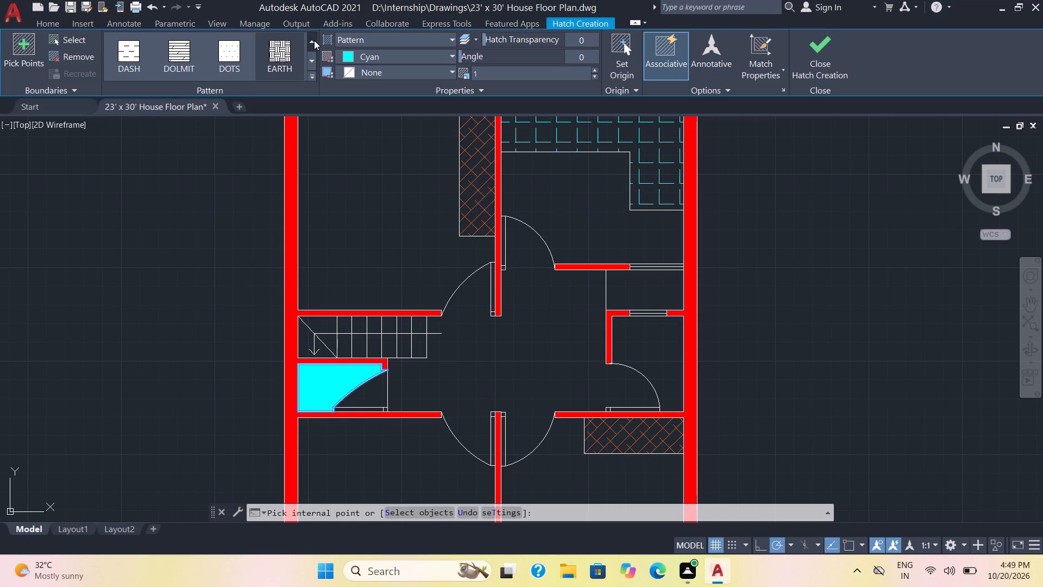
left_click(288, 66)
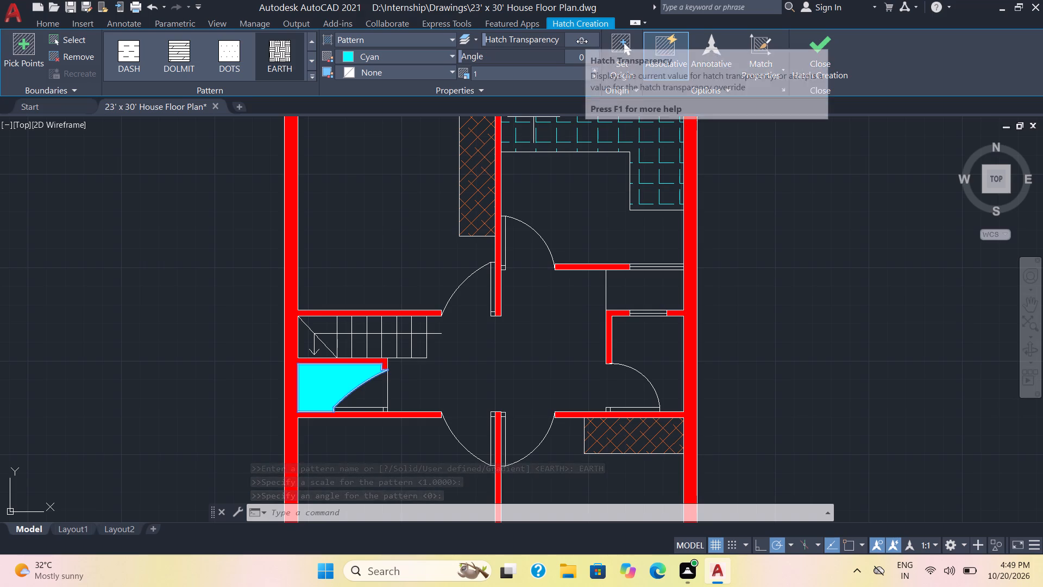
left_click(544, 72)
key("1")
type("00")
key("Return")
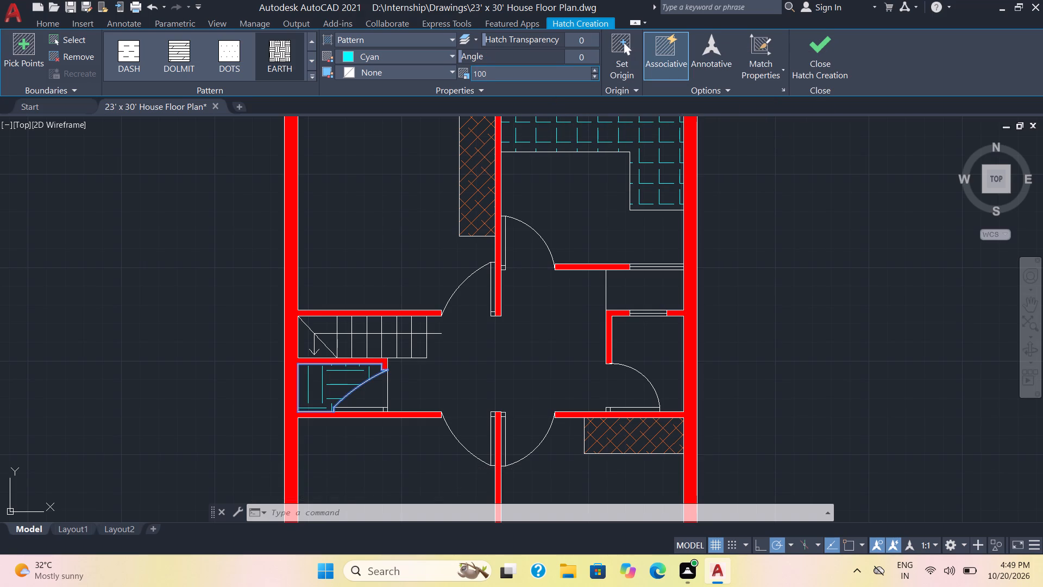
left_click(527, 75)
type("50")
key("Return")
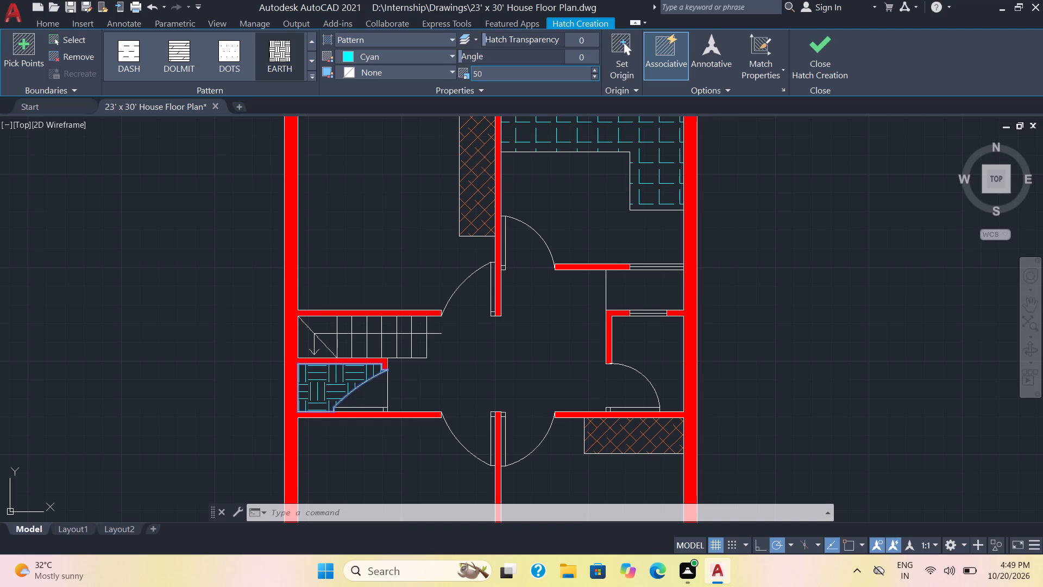
Set the EARTH hatch scale to 20, add the small room along the east wall, and finish the hatch.
left_click(526, 75)
key("2")
key("0")
key("Return")
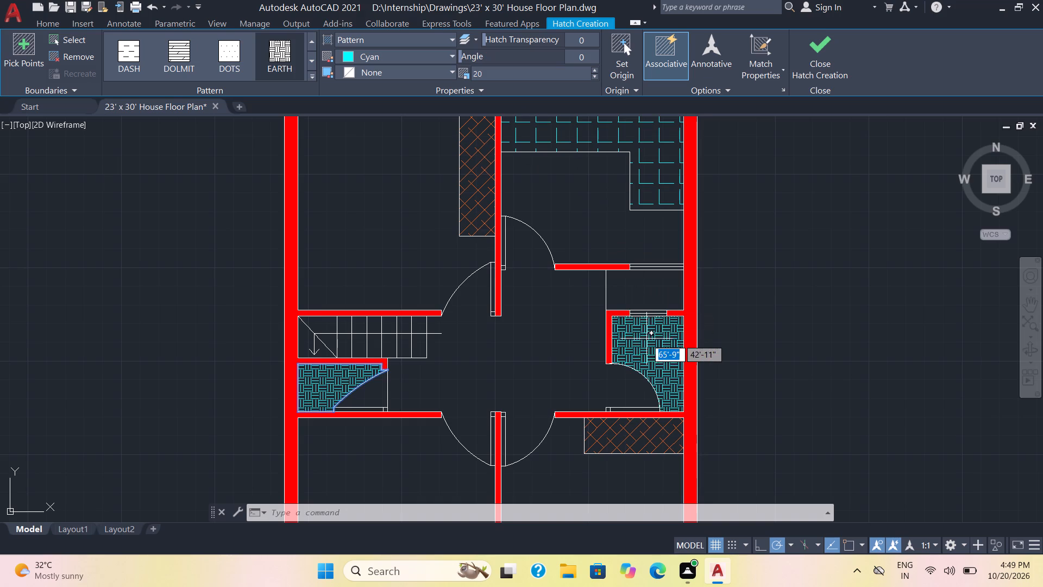
left_click(646, 341)
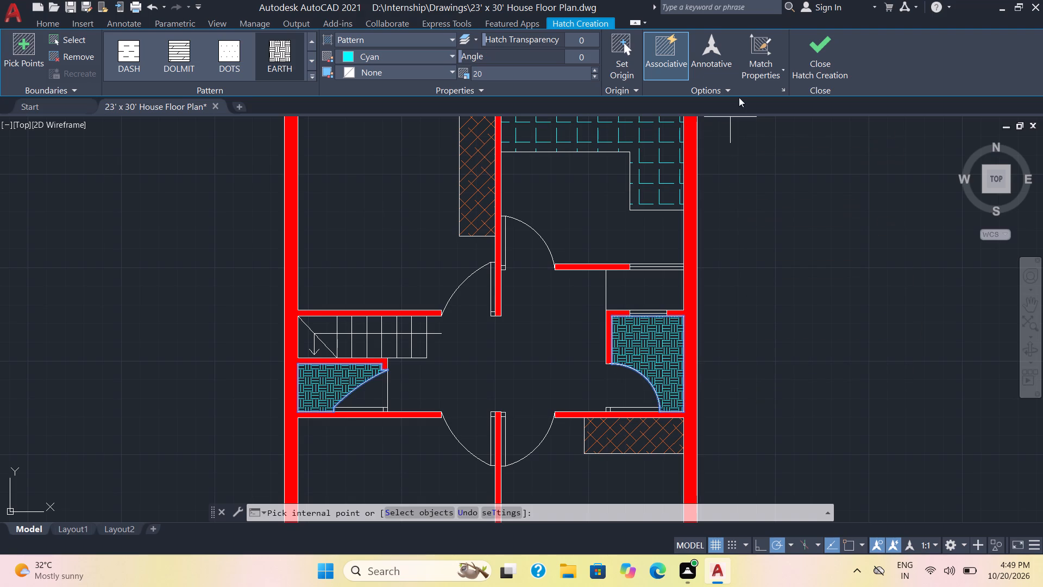
left_click(818, 57)
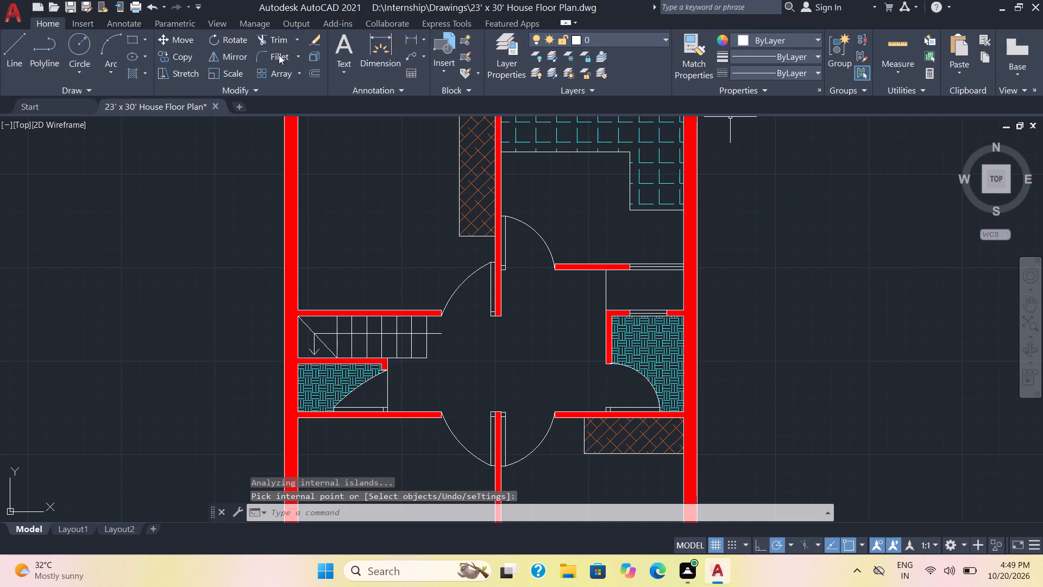
Start a solid cyan hatch and fill both strips of each of the two windows in the south outer wall.
left_click(135, 70)
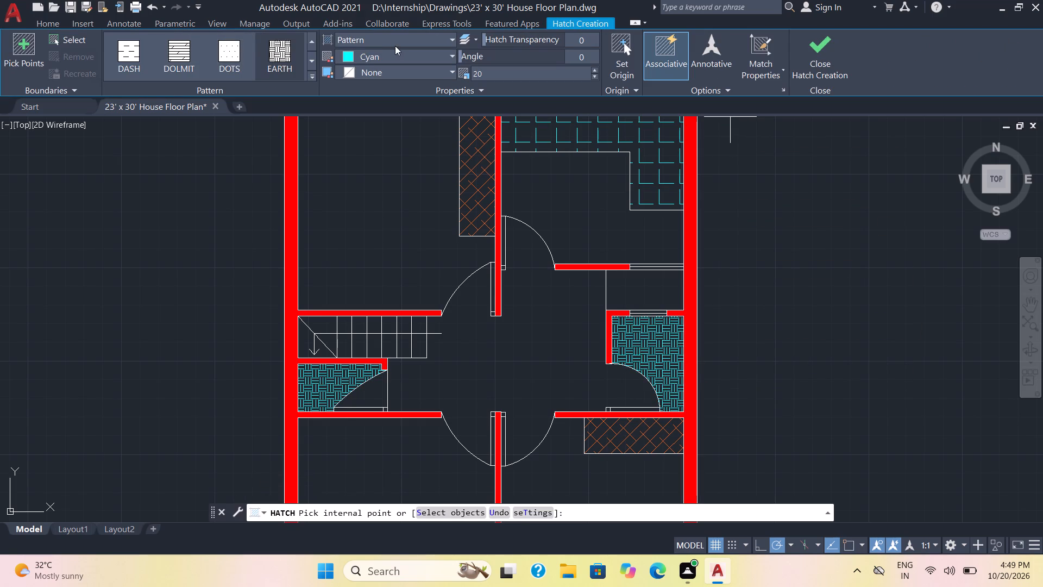
left_click(410, 43)
left_click(392, 53)
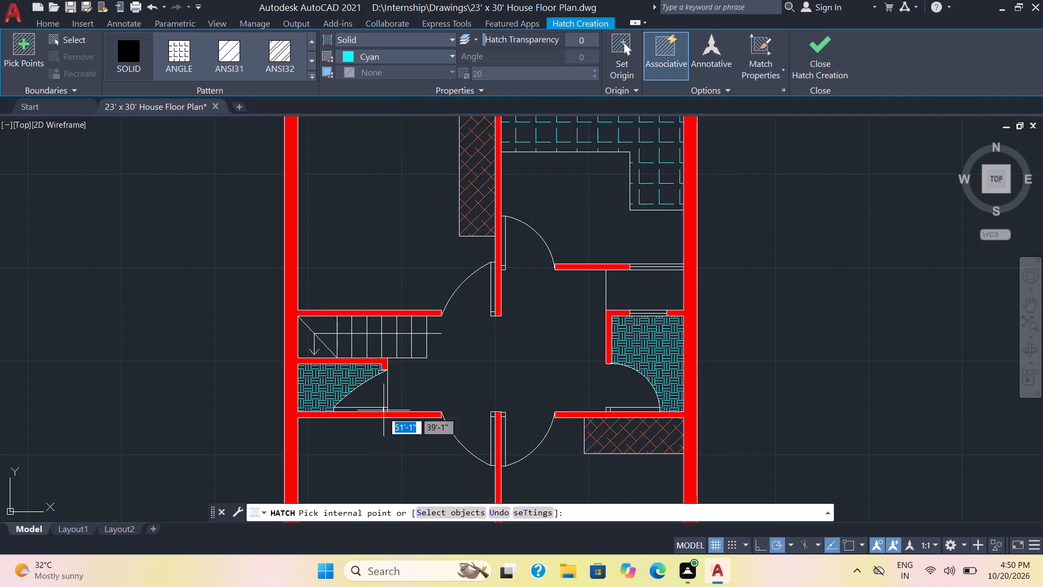
middle_click_drag(465, 445, 341, 261)
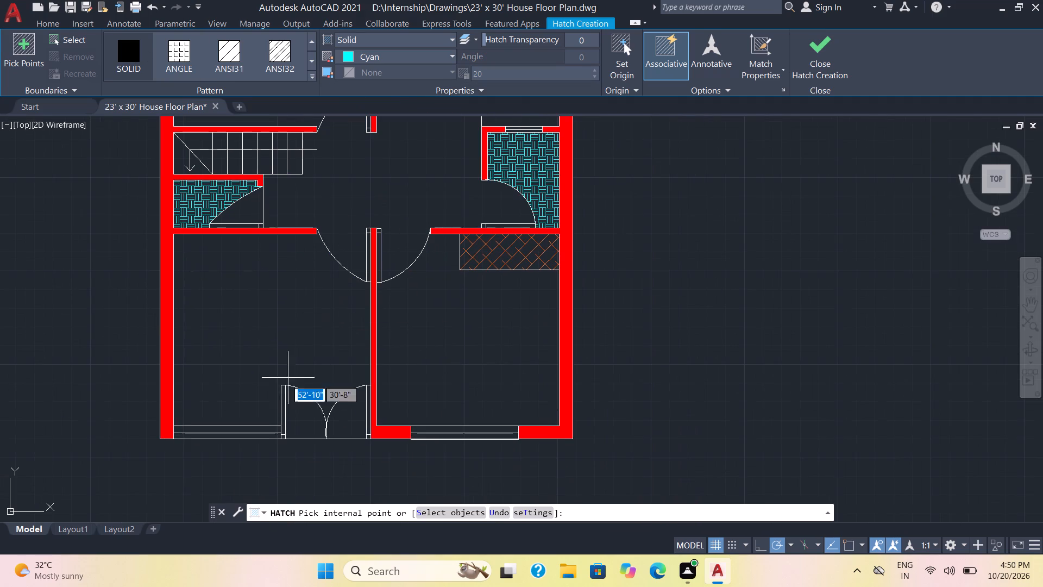
left_click(208, 430)
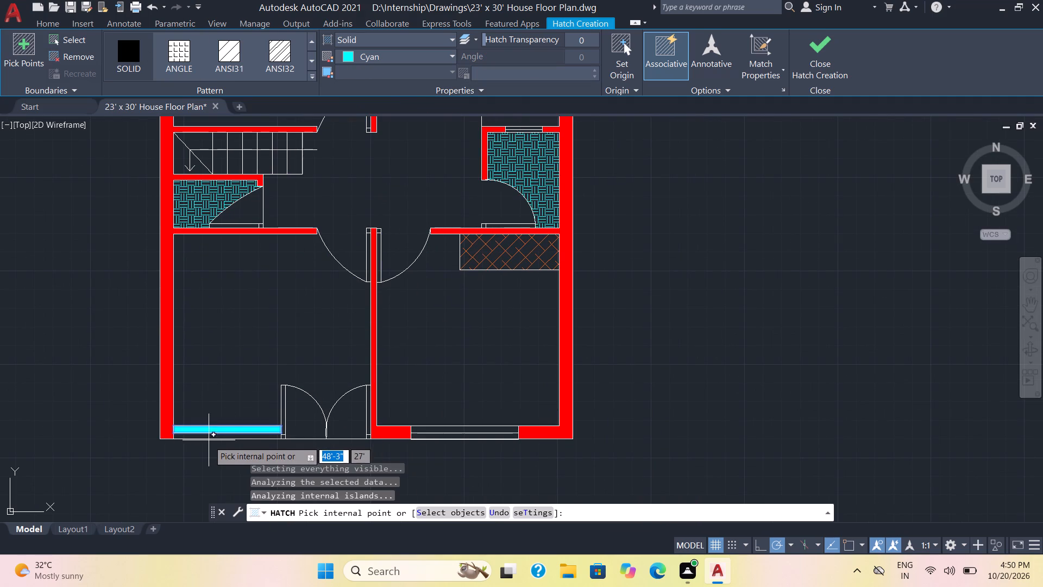
scroll(210, 438, "up", 3)
left_click(210, 438)
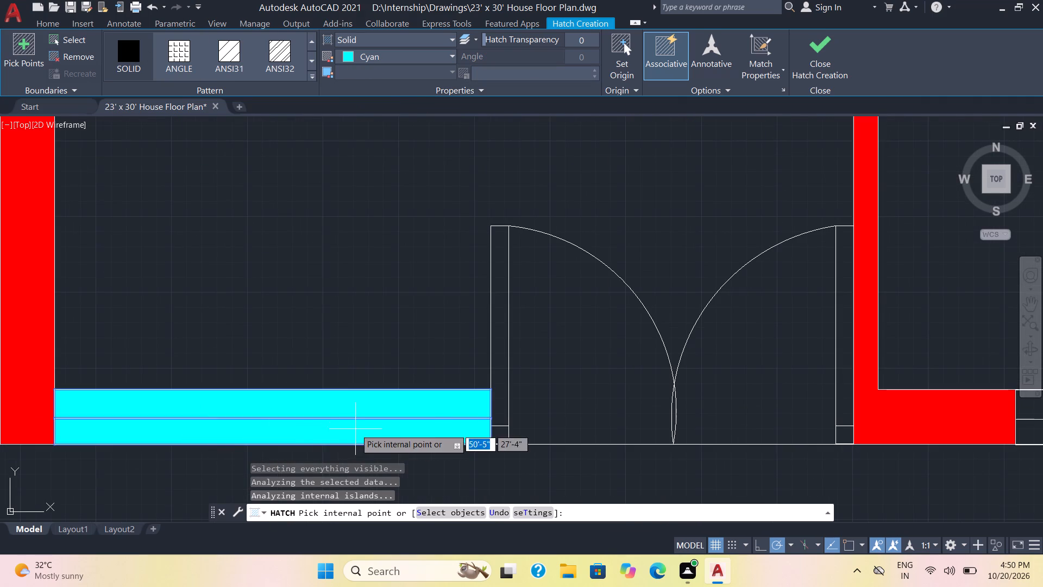
scroll(355, 429, "down", 2)
left_click(677, 420)
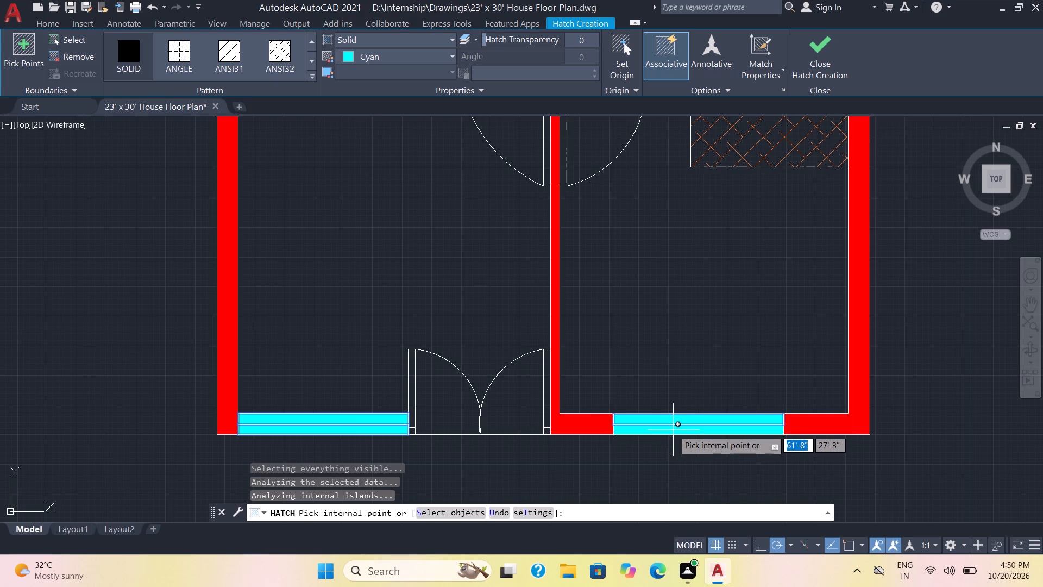
left_click(673, 430)
Fill the windows north of the small east room and in the kitchen's south wall with solid cyan, and finish the hatch.
scroll(674, 274, "down", 2)
middle_click_drag(755, 197, 693, 364)
scroll(693, 362, "up", 2)
scroll(615, 248, "up", 2)
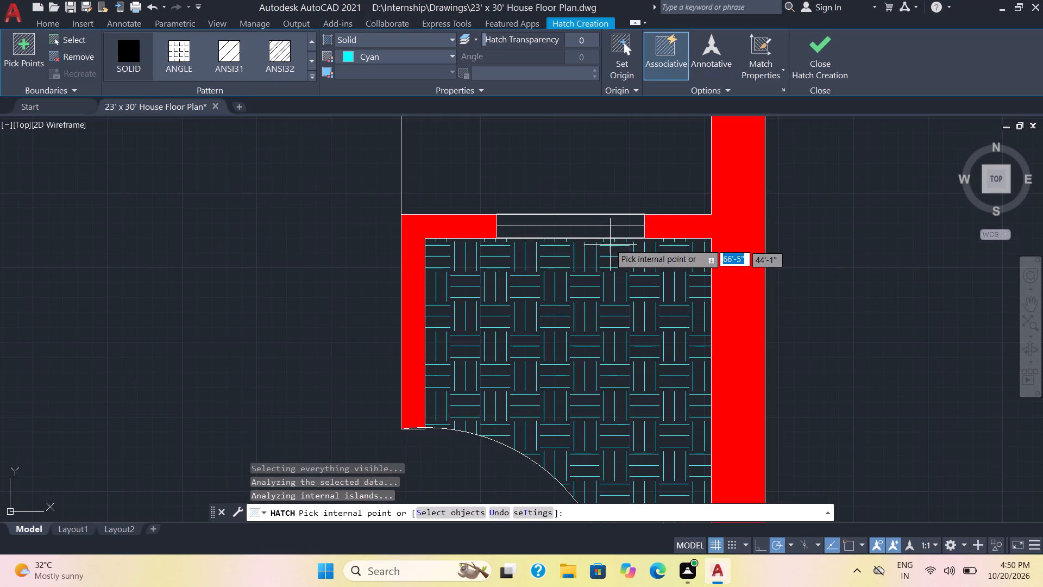
left_click(594, 221)
left_click(591, 230)
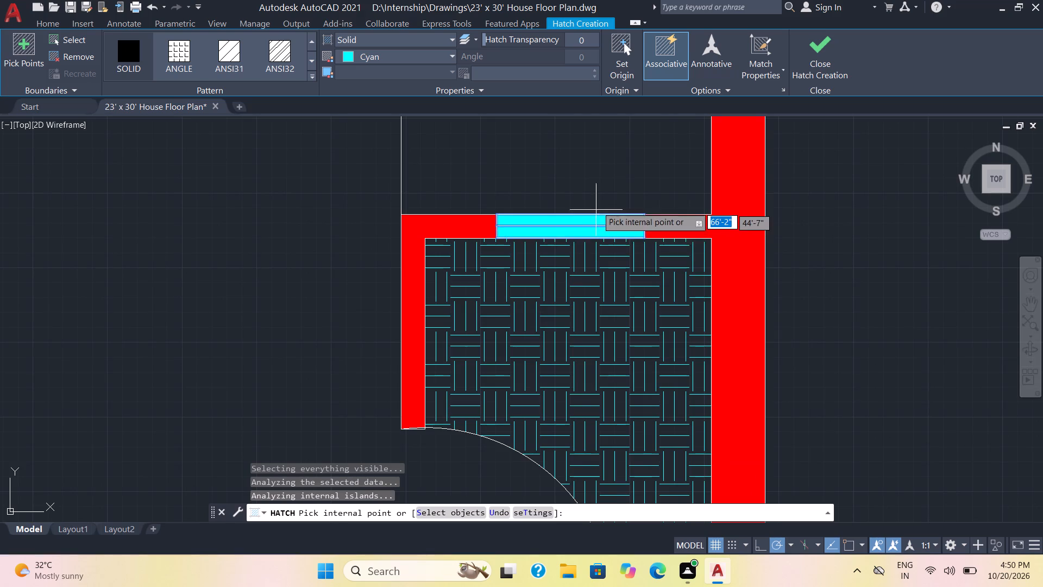
scroll(600, 195, "down", 1)
middle_click_drag(601, 190, 585, 433)
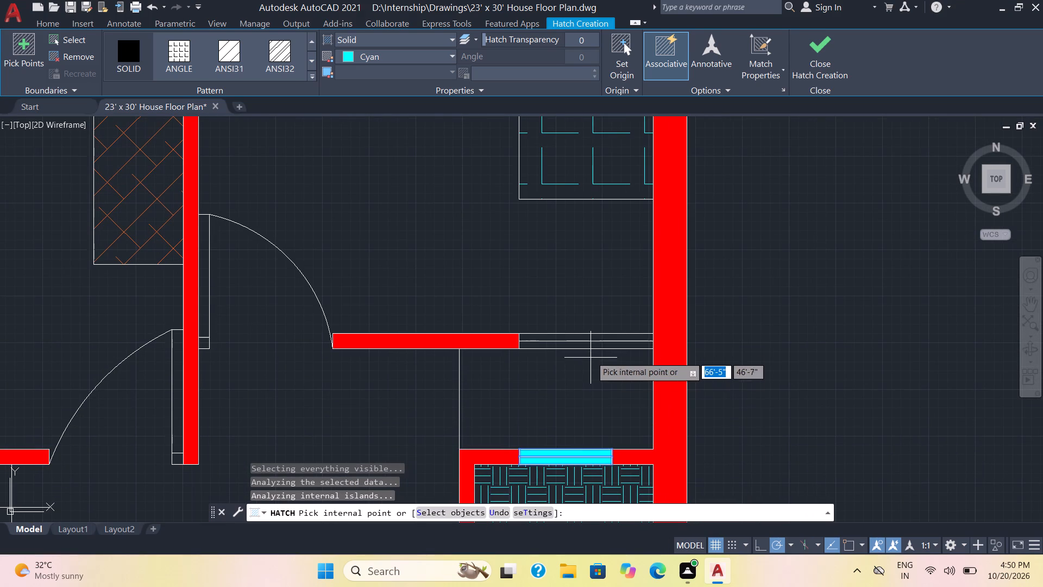
left_click(591, 345)
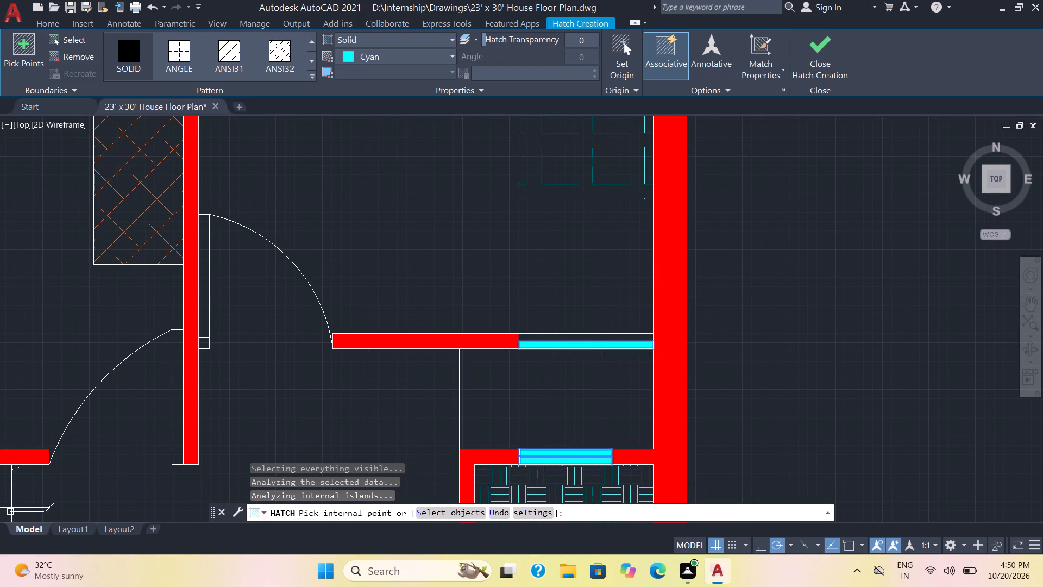
left_click(591, 339)
left_click(812, 53)
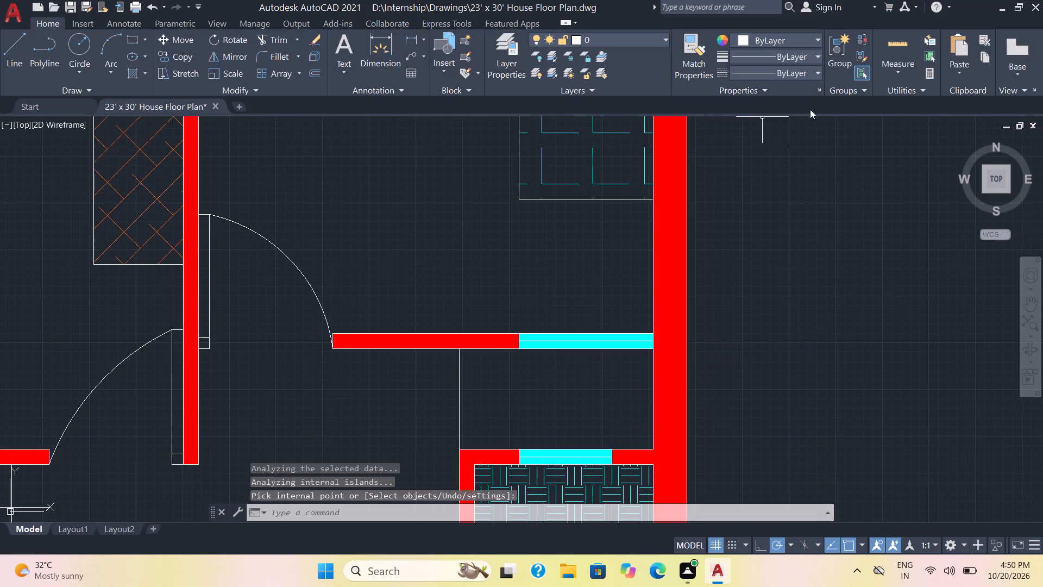
Insert the Toilet - Imperial block from the recent blocks in the empty space east of the floor plan.
scroll(808, 143, "down", 2)
scroll(761, 326, "down", 2)
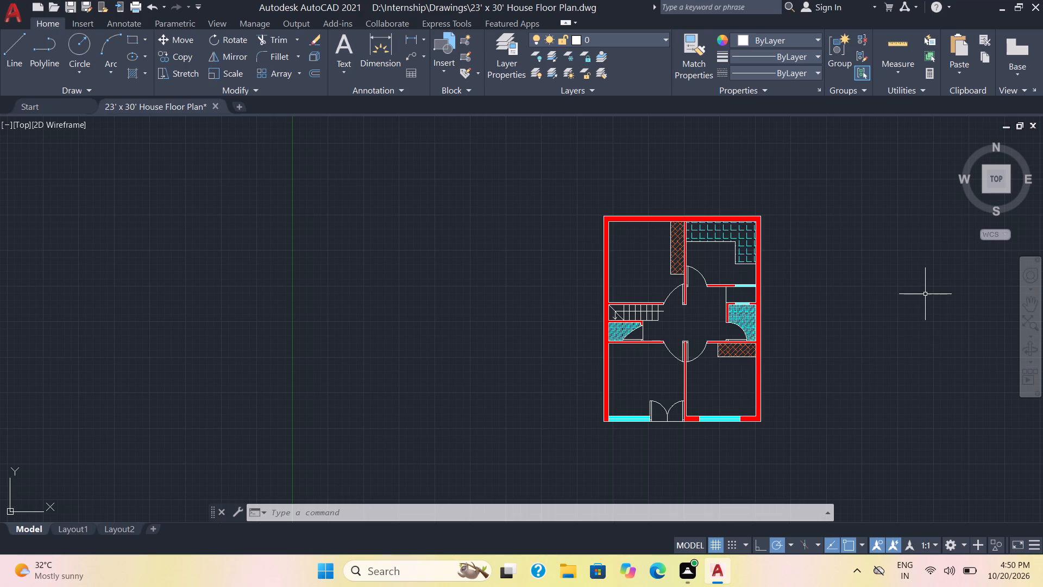
middle_click_drag(903, 347, 650, 294)
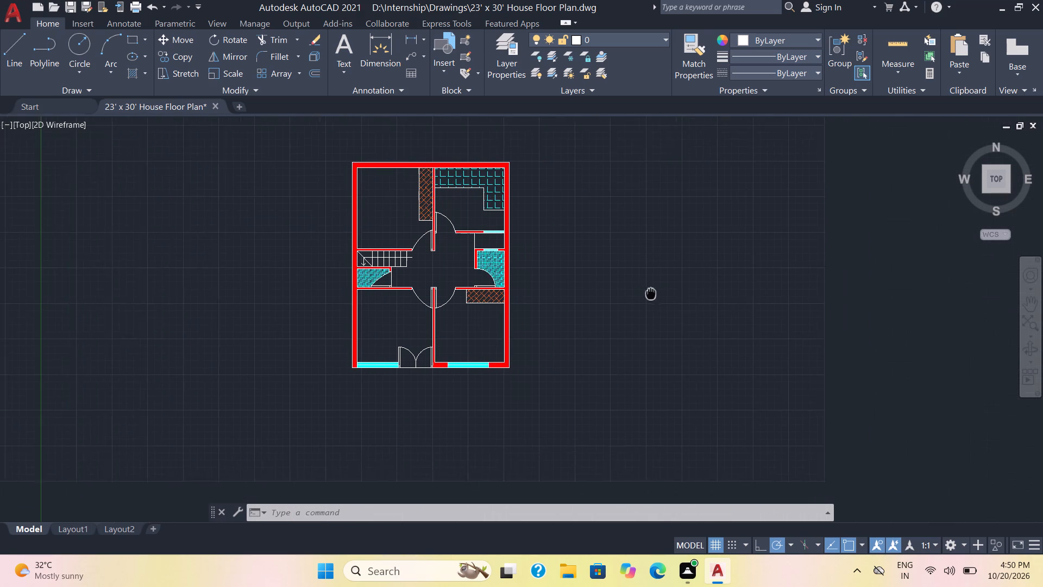
middle_click_drag(650, 294, 647, 296)
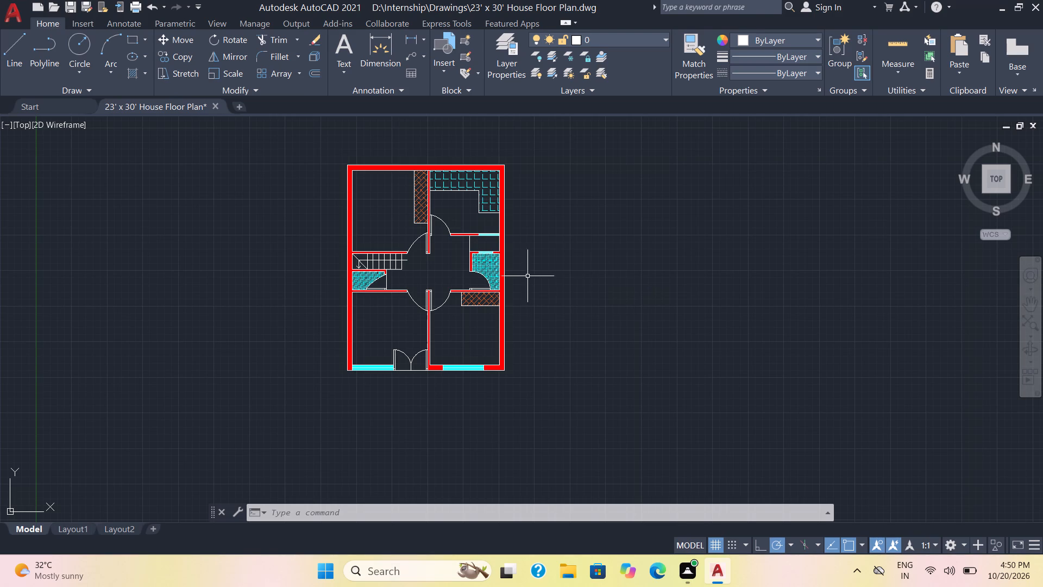
left_click(89, 24)
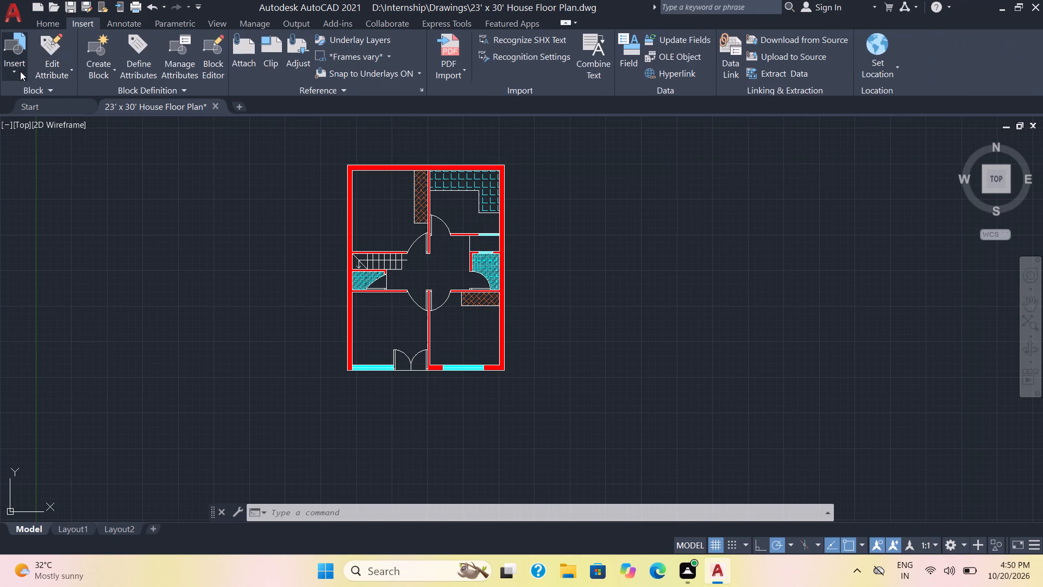
left_click(20, 71)
left_click(21, 139)
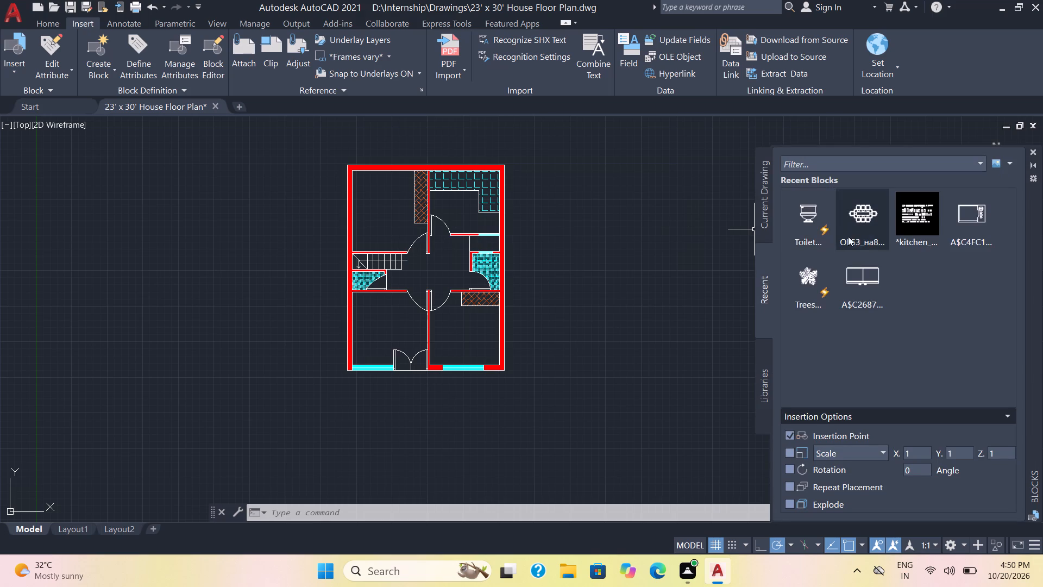
left_click(808, 225)
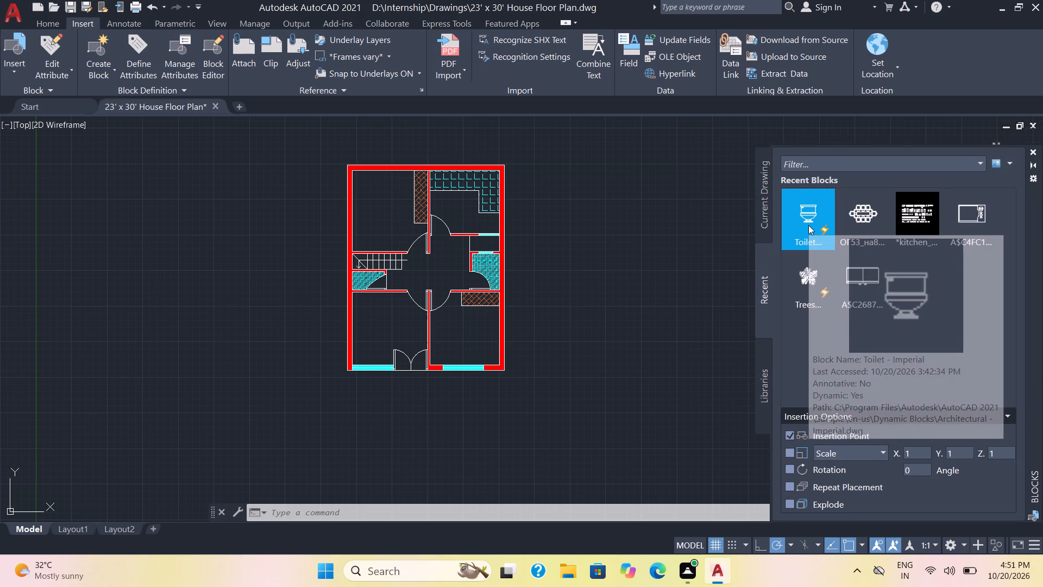
double_click(808, 225)
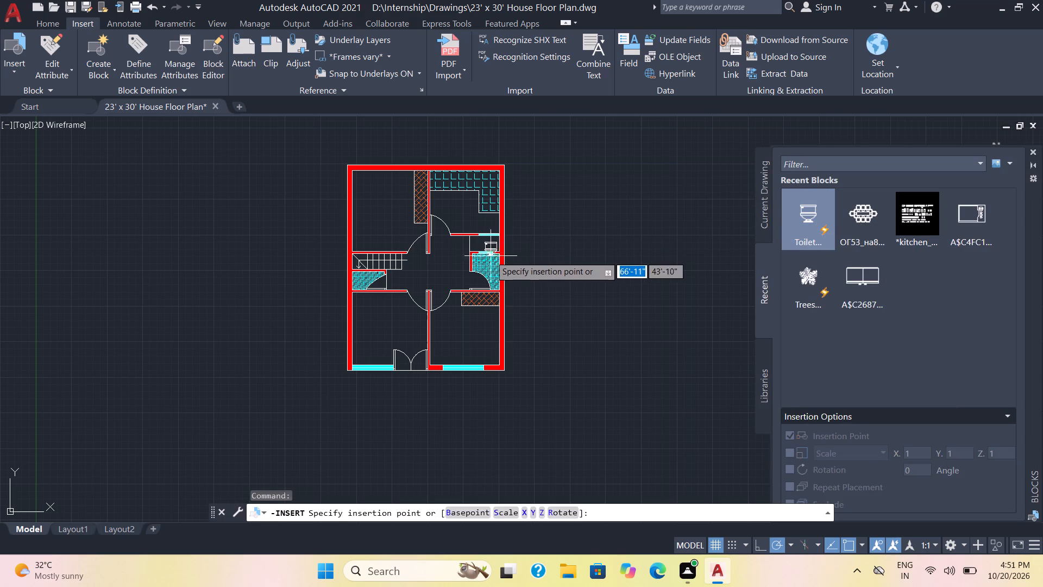
left_click(569, 216)
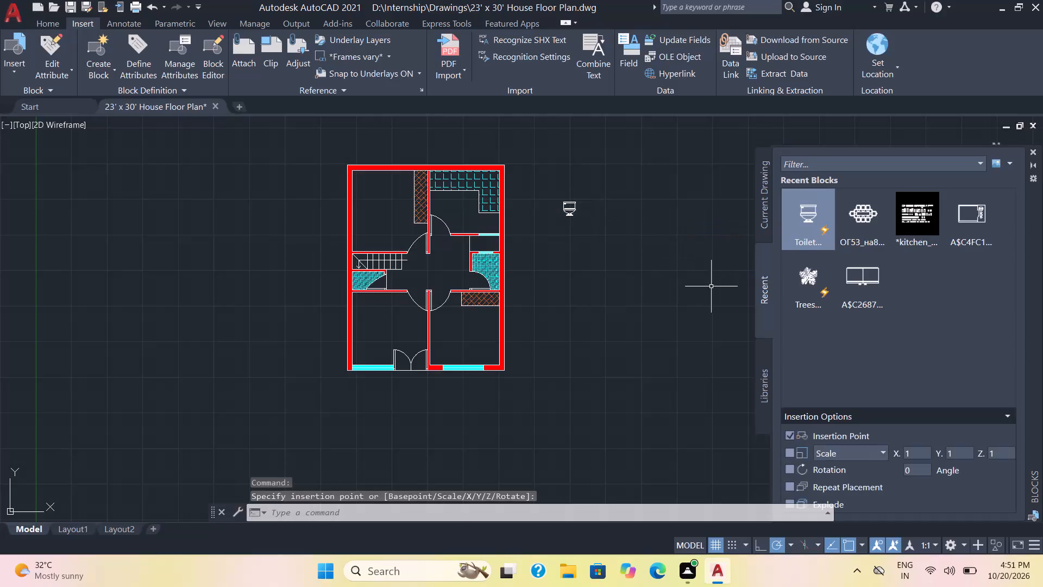
Browse the kitchen_appliances.dwg block library for suitable appliance and fixture blocks.
left_click(768, 394)
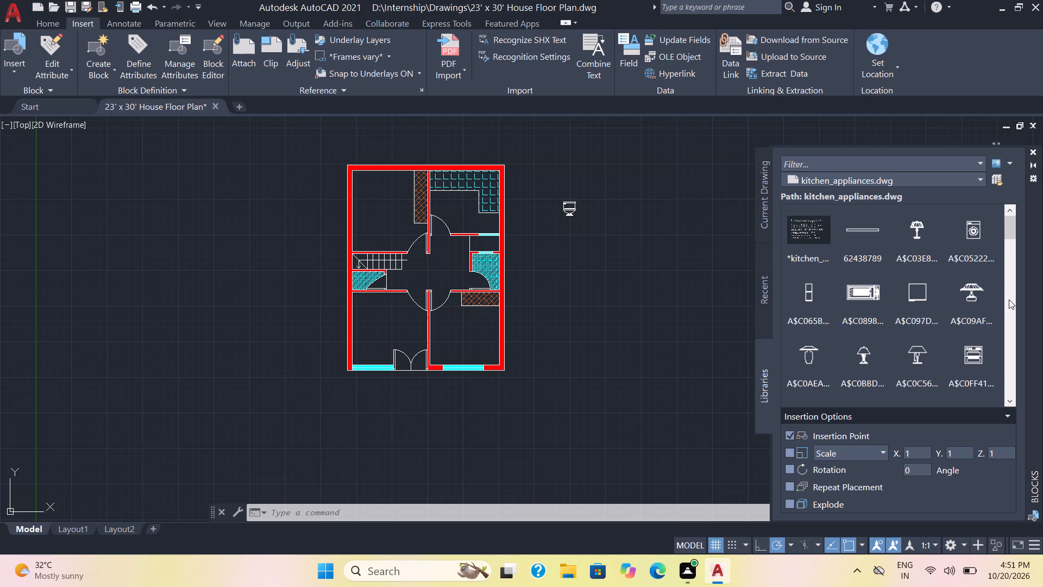
scroll(1009, 299, "down", 2)
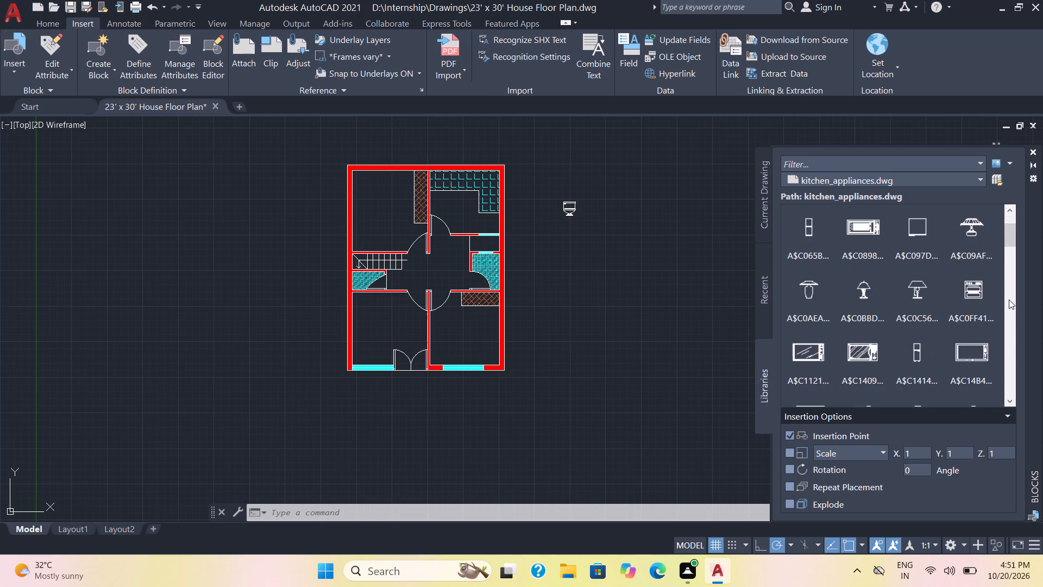
scroll(1009, 299, "down", 5)
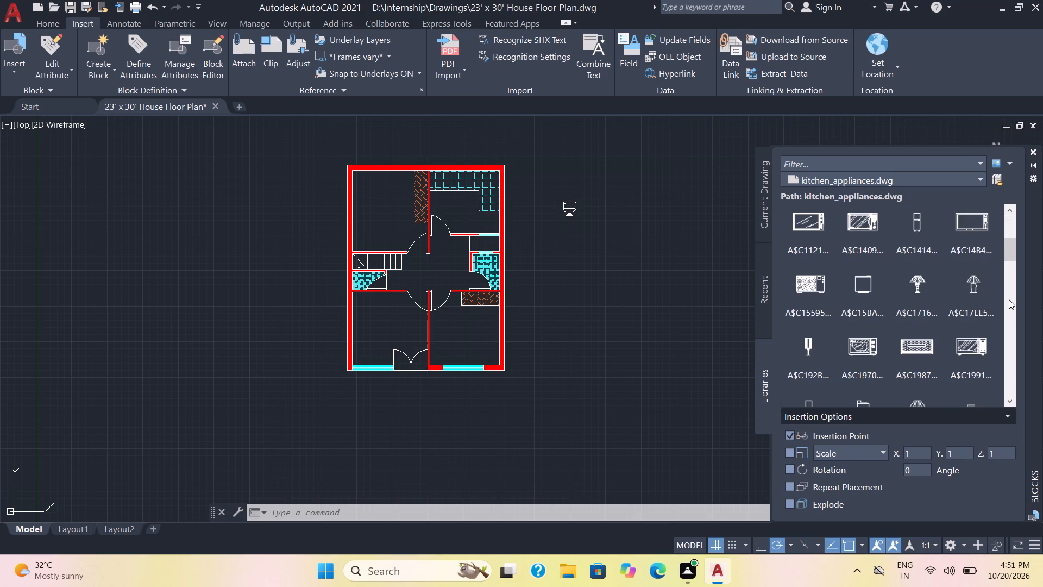
scroll(1009, 299, "down", 4)
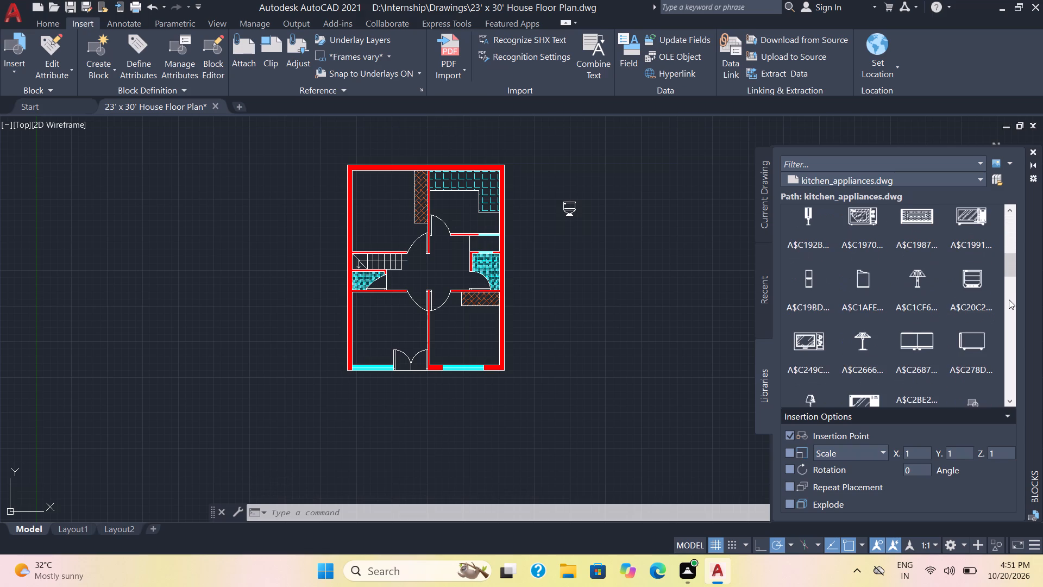
scroll(1009, 299, "down", 3)
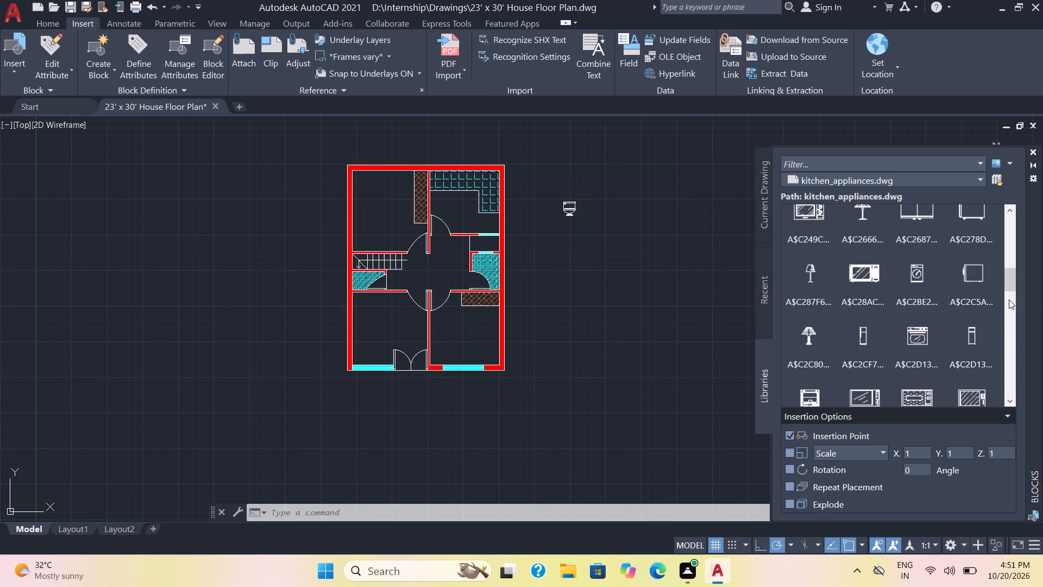
scroll(1009, 299, "down", 5)
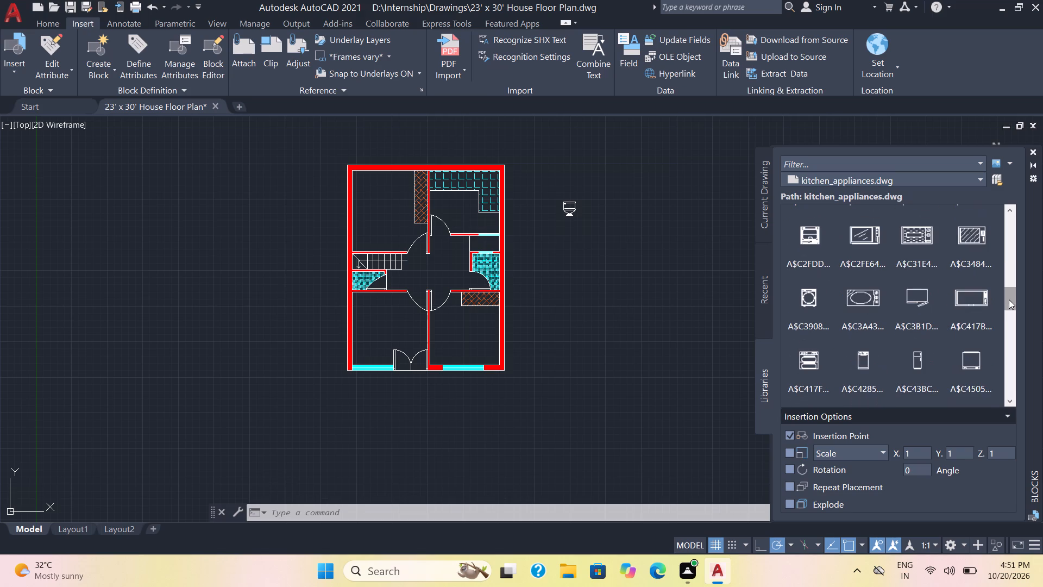
scroll(1009, 299, "down", 2)
right_click(1007, 299)
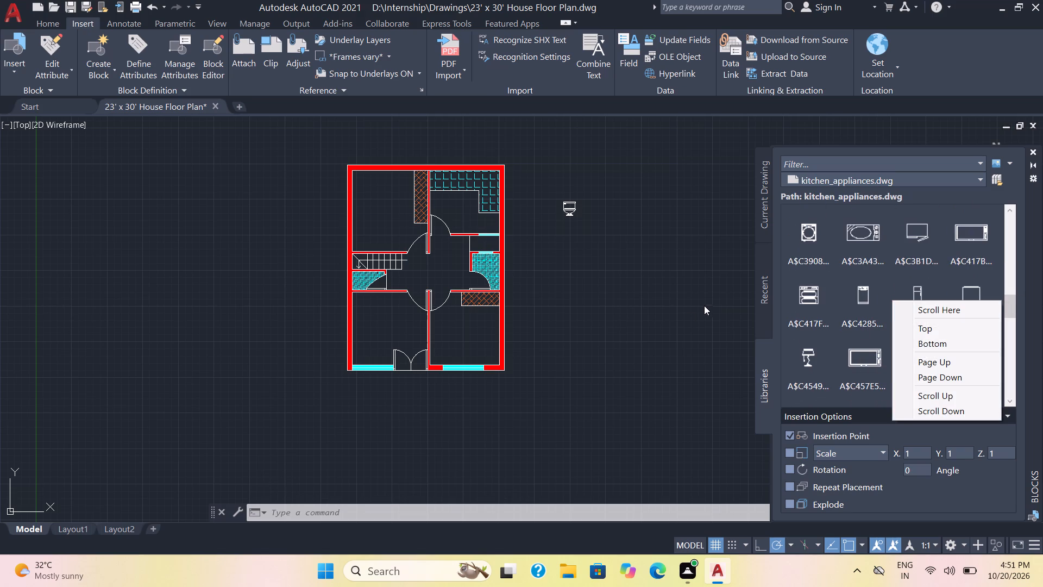
scroll(844, 256, "up", 2)
scroll(914, 264, "up", 5)
scroll(1009, 218, "up", 4)
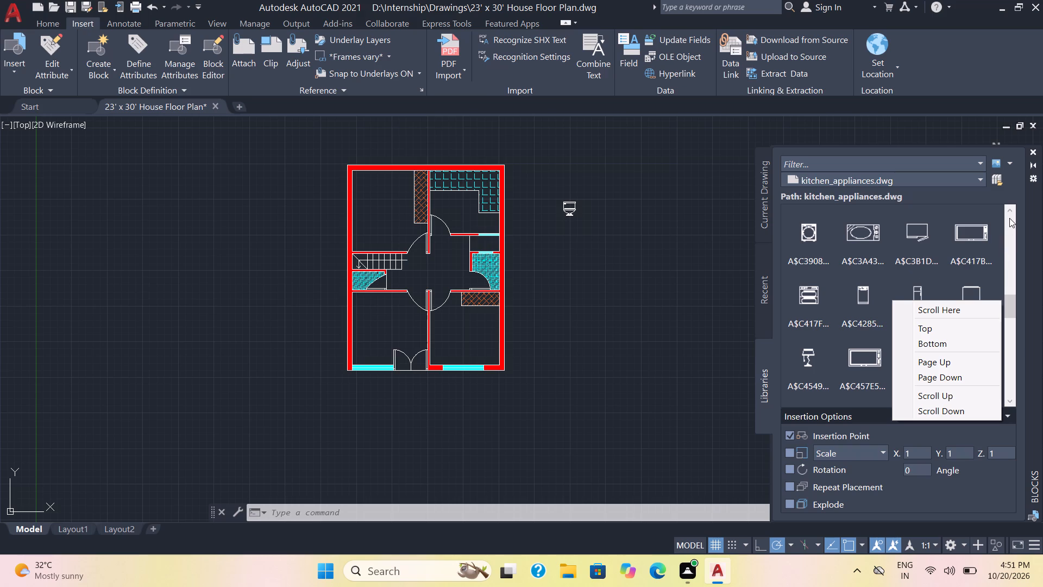
left_click(1009, 218)
double_click(1009, 206)
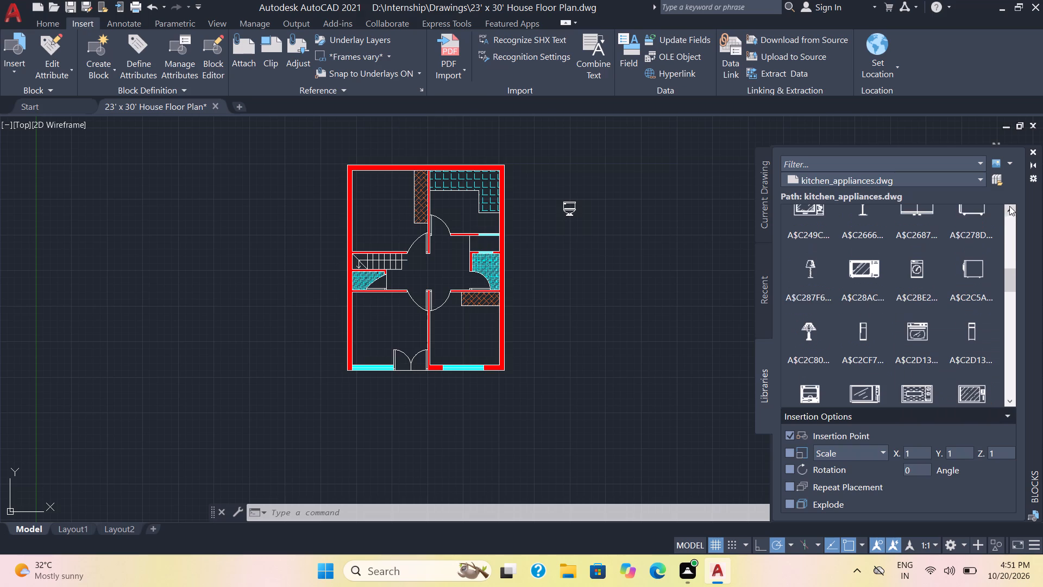
triple_click(1009, 206)
double_click(1009, 206)
triple_click(1009, 206)
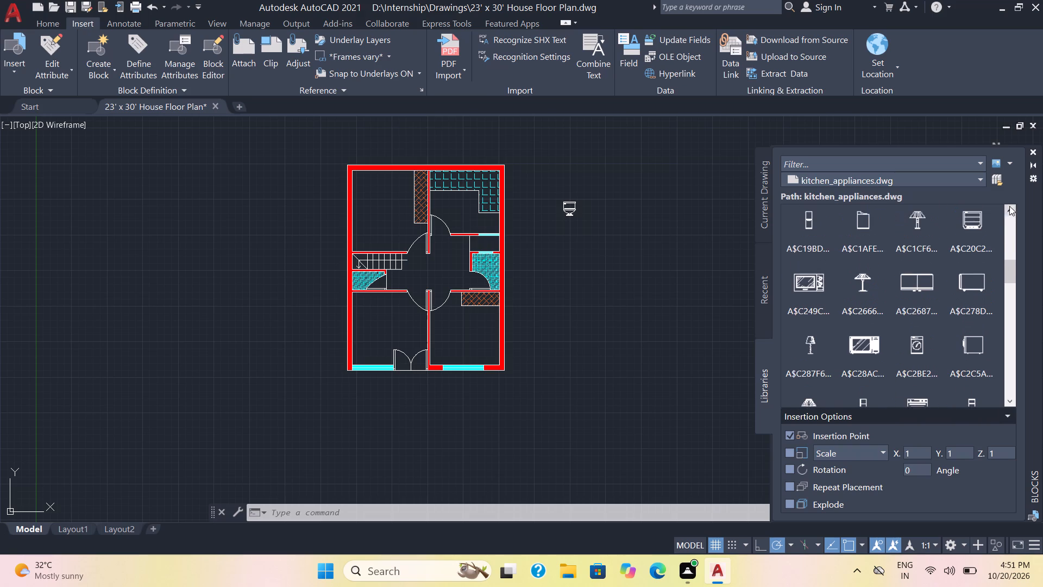
double_click(1009, 206)
left_click(1009, 206)
left_click(1009, 206)
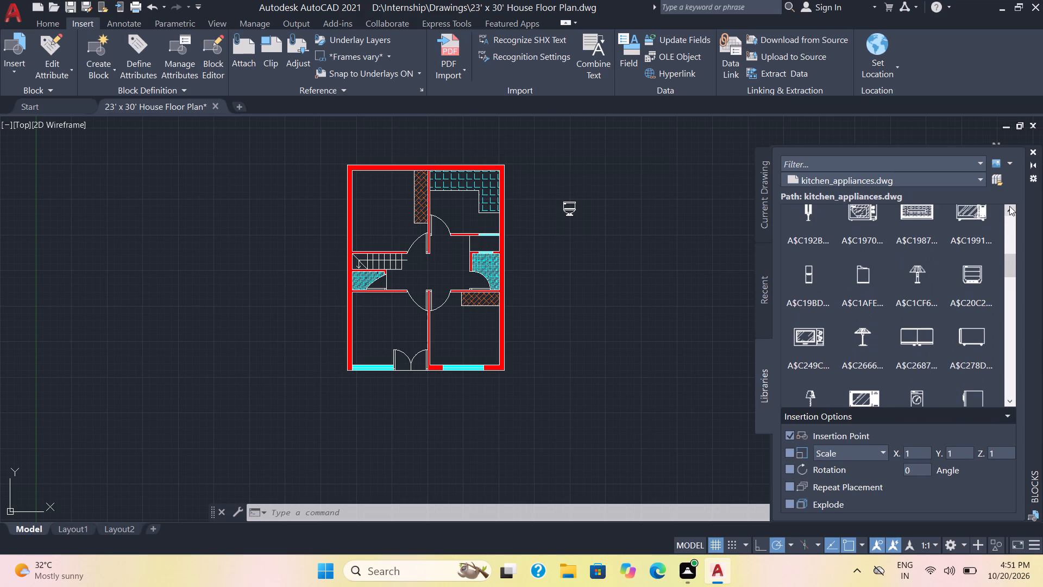
left_click(1009, 206)
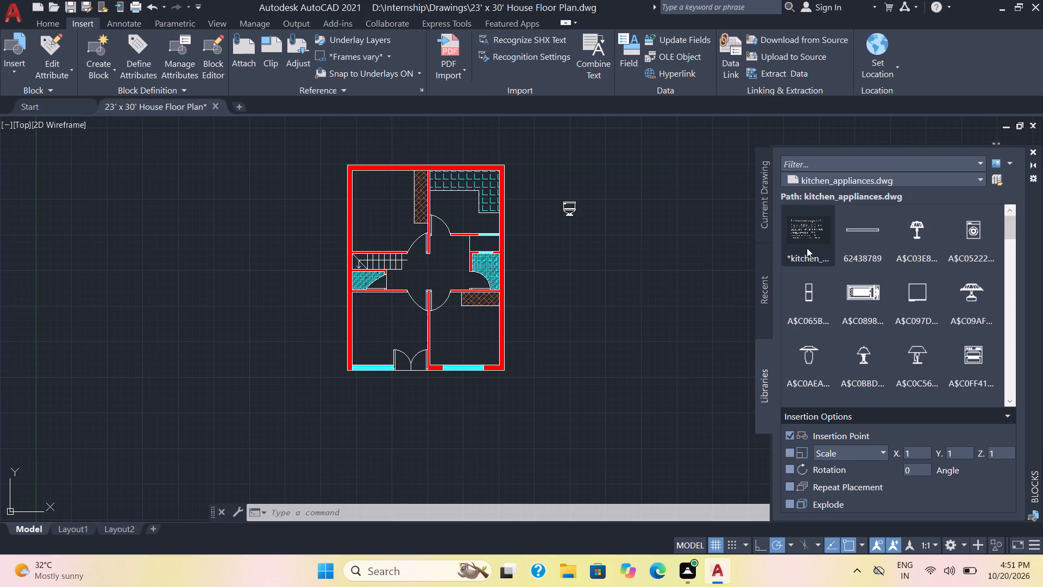
Insert the whole kitchen_appliances drawing as a block beside the floor plan and close the block library.
double_click(804, 246)
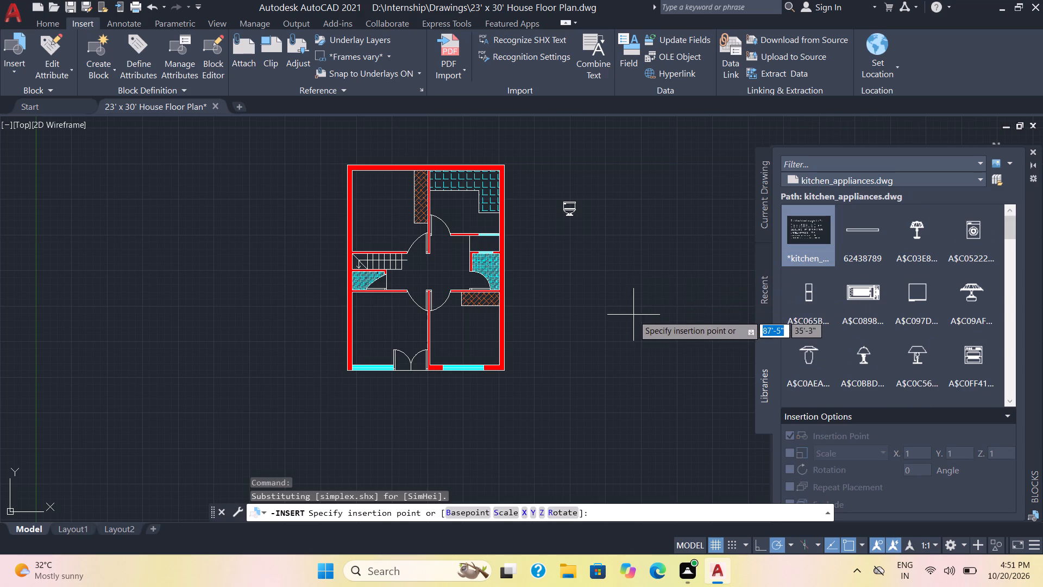
left_click(626, 337)
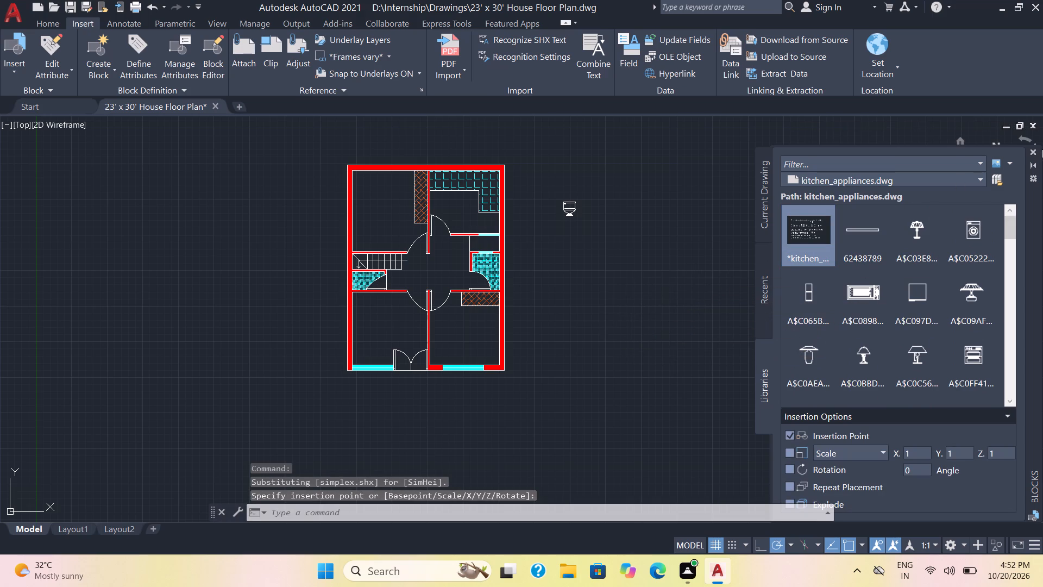
left_click(1033, 151)
Explode the inserted kitchen appliances block northeast of the plan into its separate items.
scroll(758, 269, "down", 2)
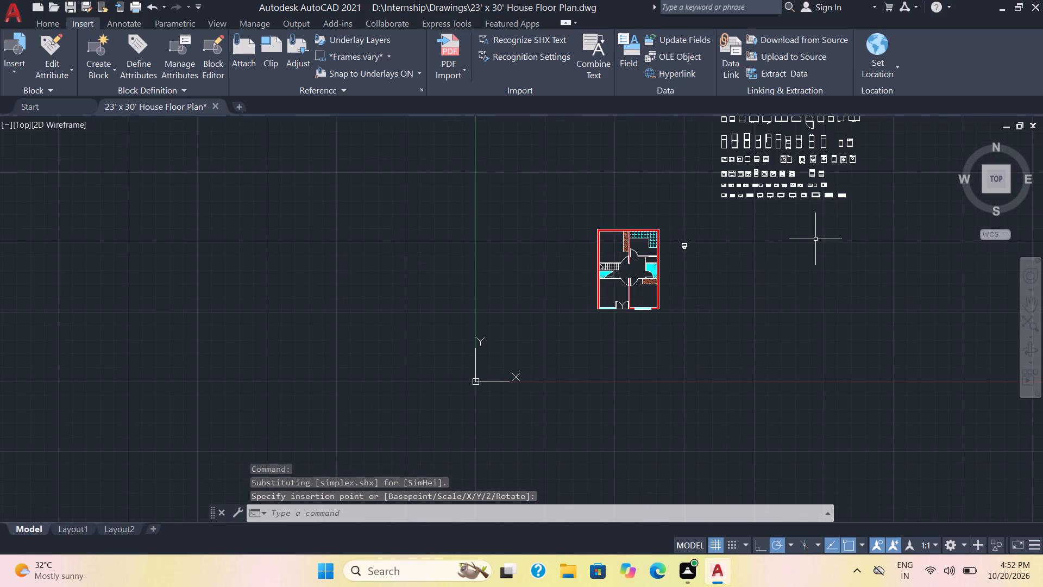
middle_click_drag(816, 241, 806, 297)
scroll(827, 261, "up", 3)
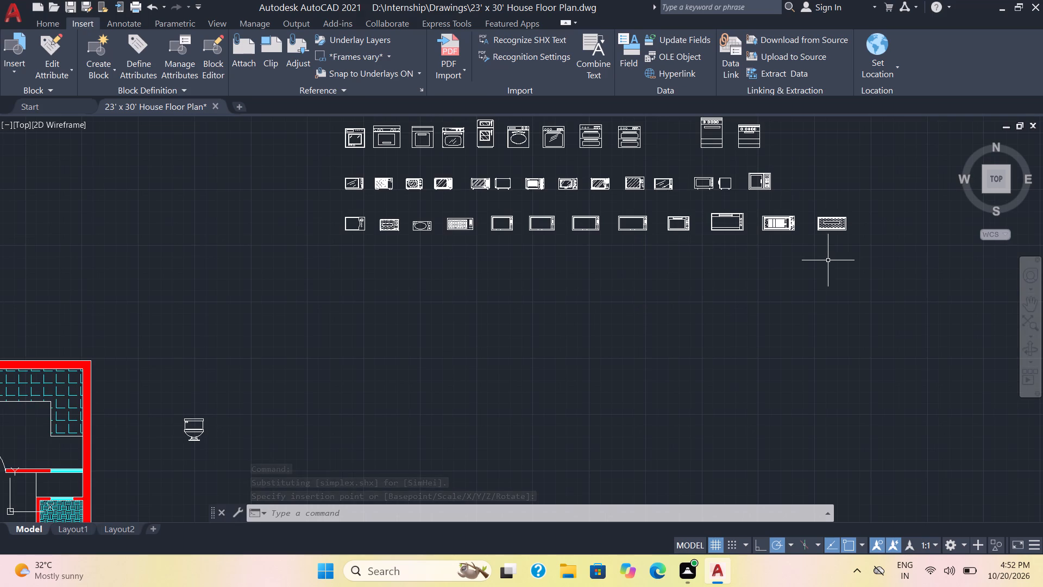
scroll(828, 260, "down", 2)
left_click_drag(828, 260, 610, 183)
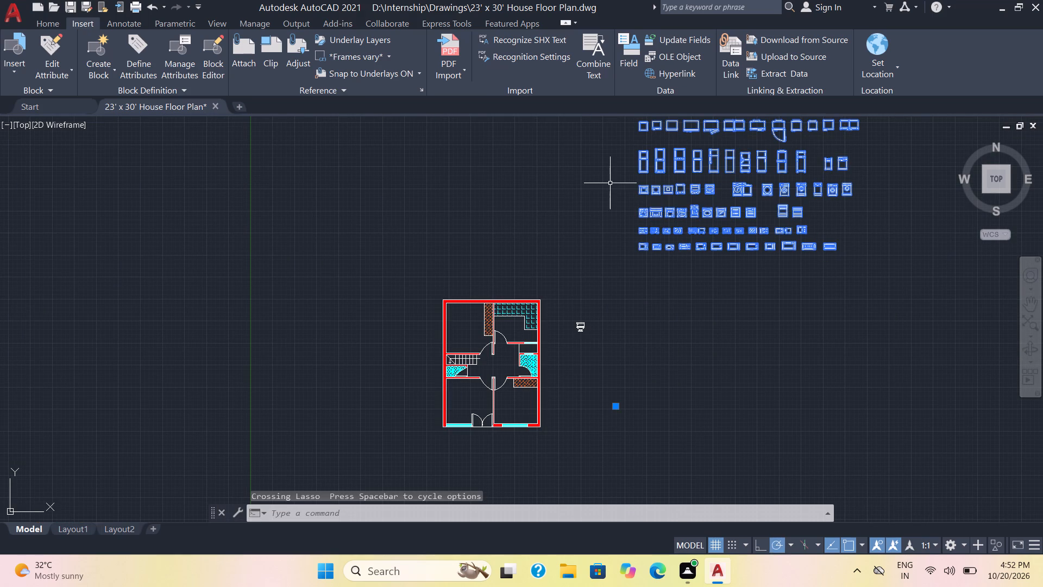
key("x")
key("Return")
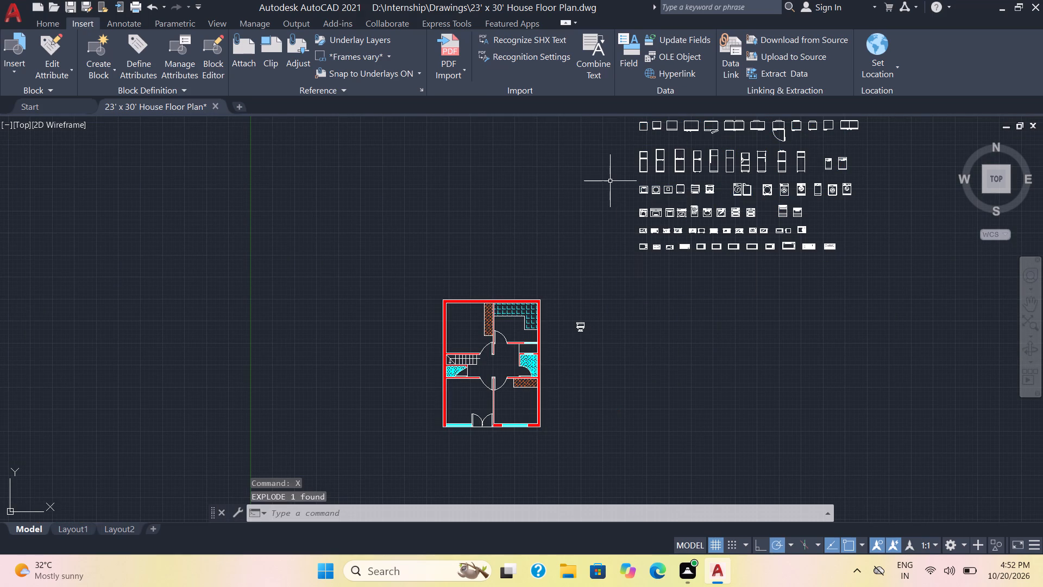
Copy the first square sink-like block in the third row of appliances to the space just outside the kitchen's east wall.
scroll(609, 176, "up", 2)
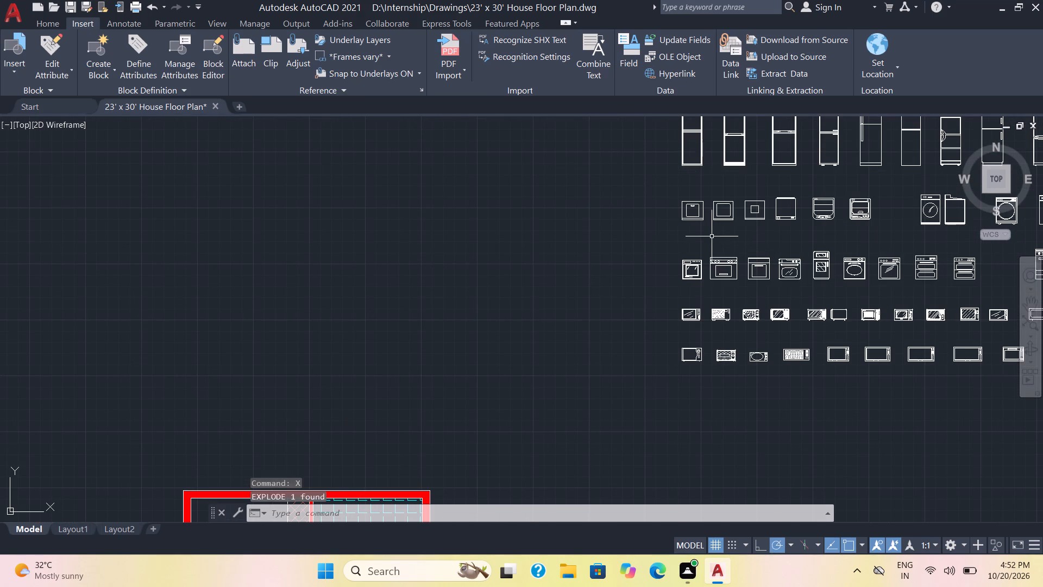
left_click(706, 232)
left_click(677, 201)
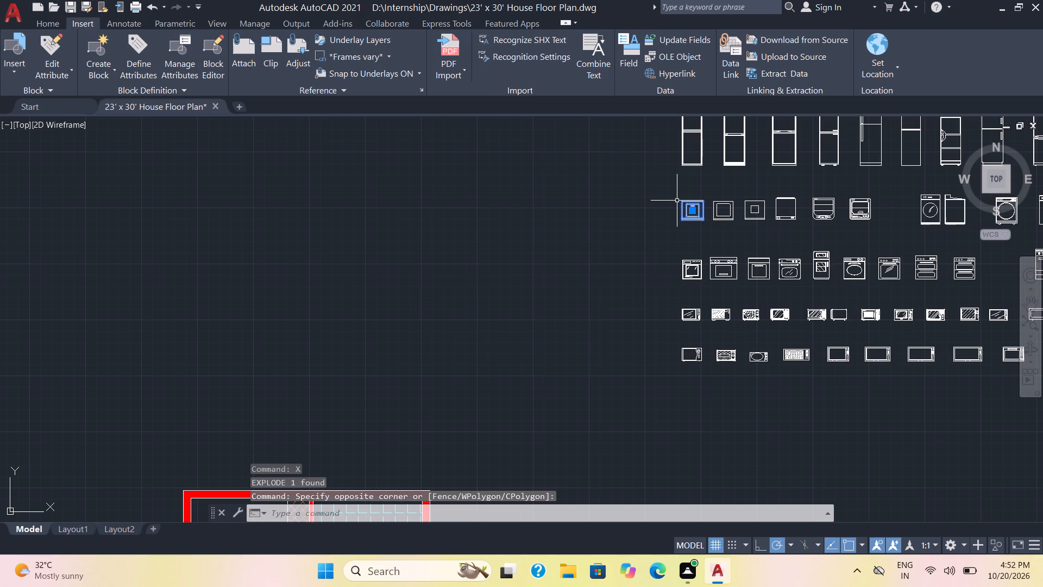
type("co")
key("Return")
left_click(693, 200)
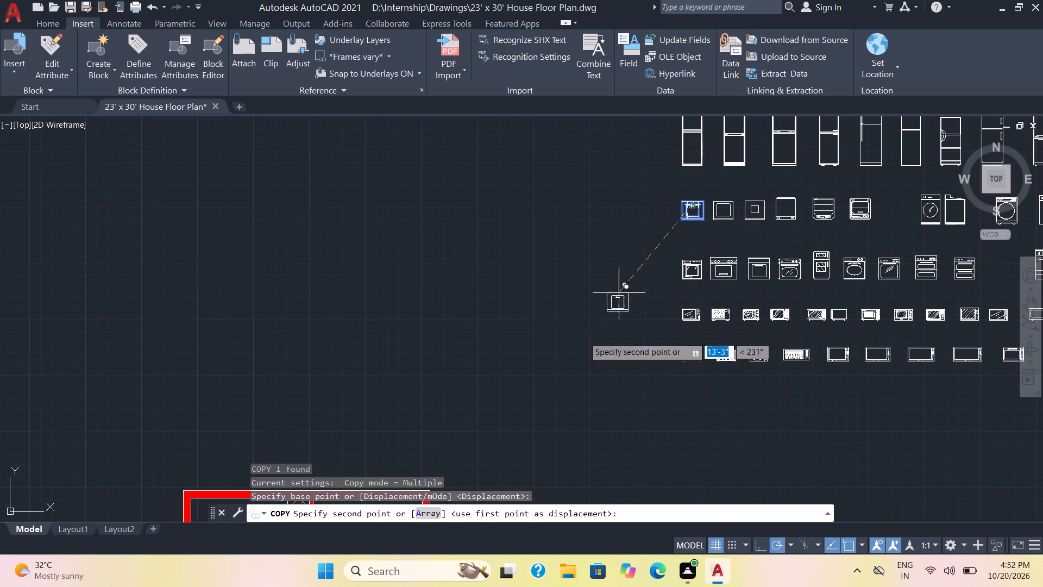
scroll(483, 439, "down", 2)
middle_click_drag(483, 439, 522, 251)
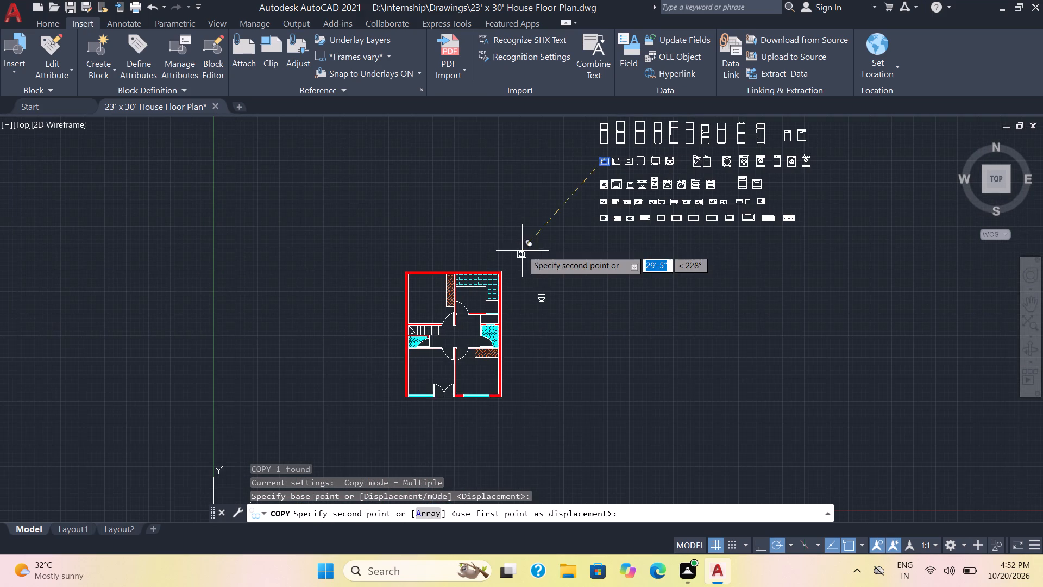
scroll(517, 264, "up", 3)
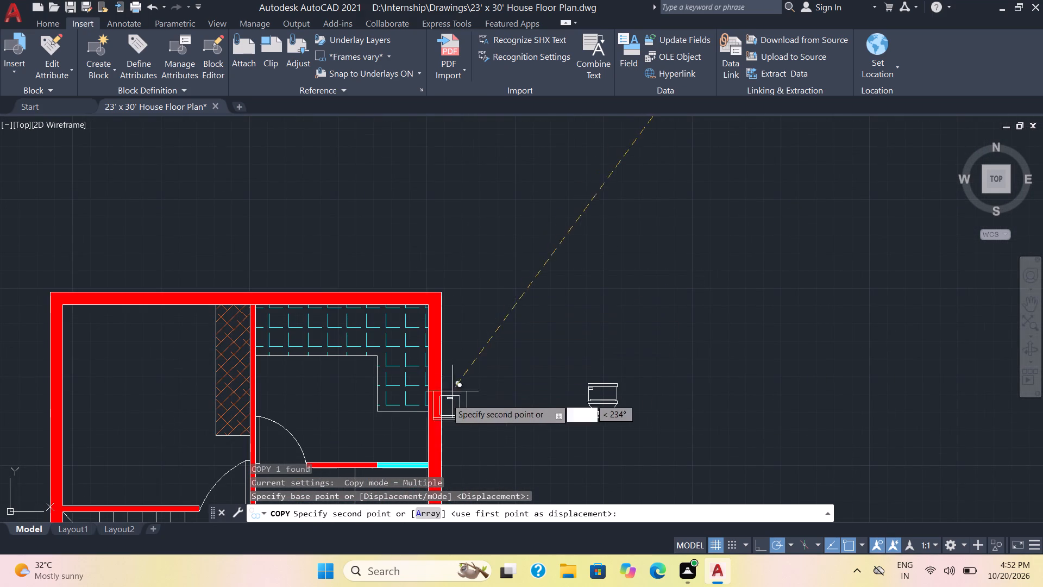
left_click(480, 395)
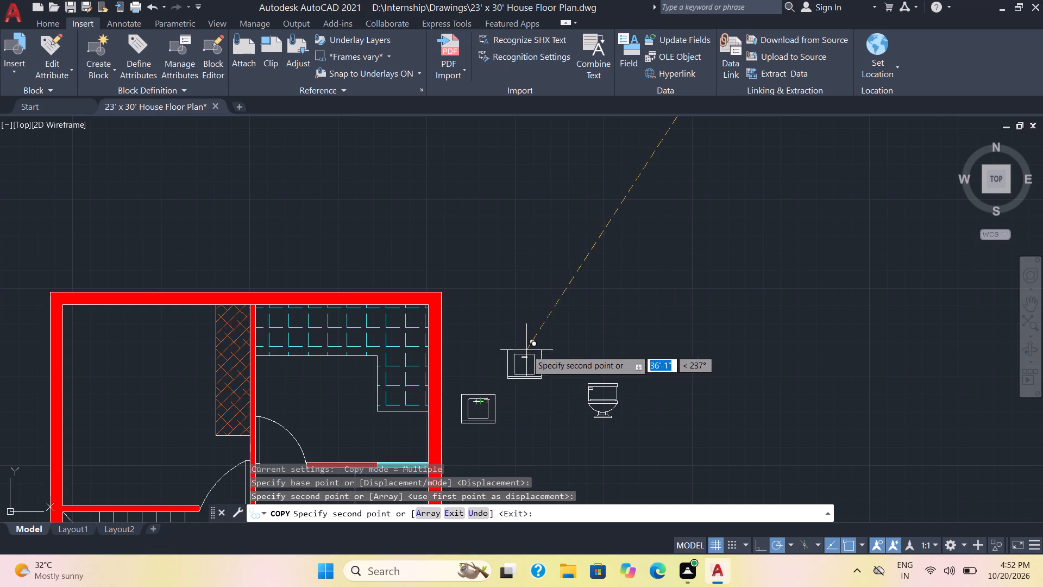
scroll(576, 314, "down", 1)
key("Escape")
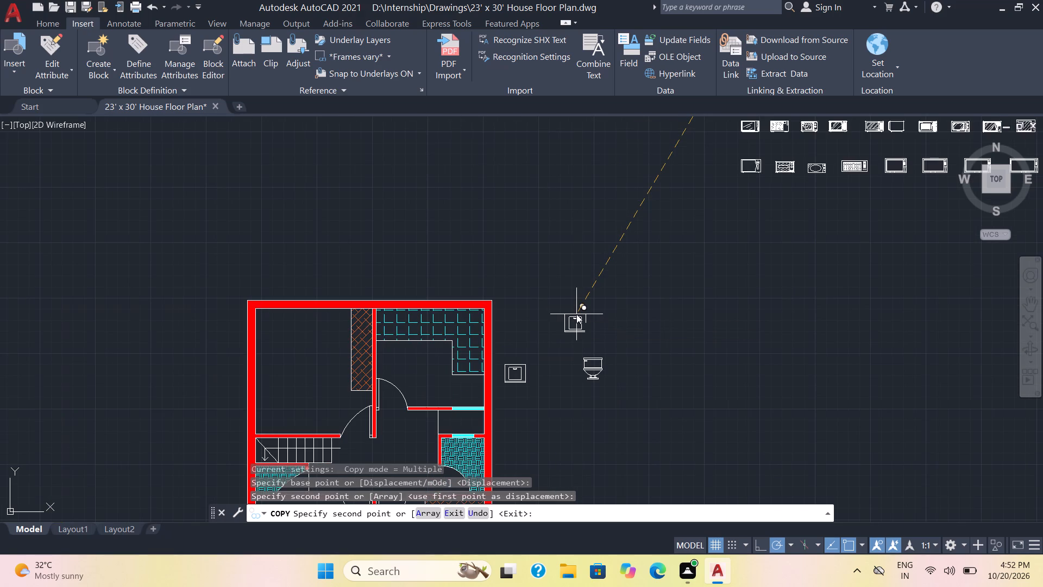
Copy the oval-windowed appliance from the fourth row into the gap between the copied square block and the toilet.
scroll(806, 283, "down", 1)
middle_click_drag(806, 283, 787, 292)
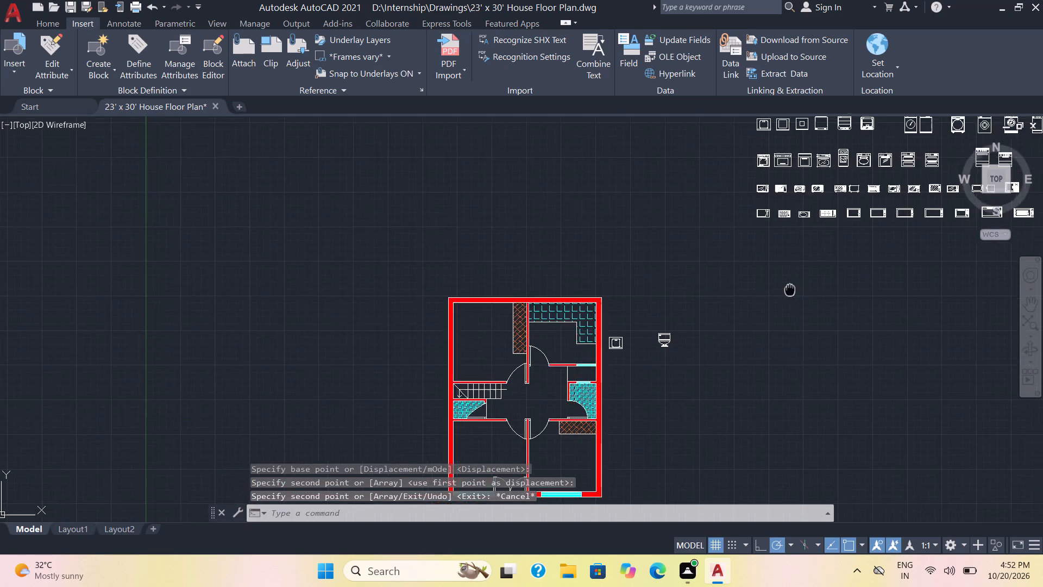
middle_click_drag(787, 292, 585, 420)
scroll(602, 383, "up", 2)
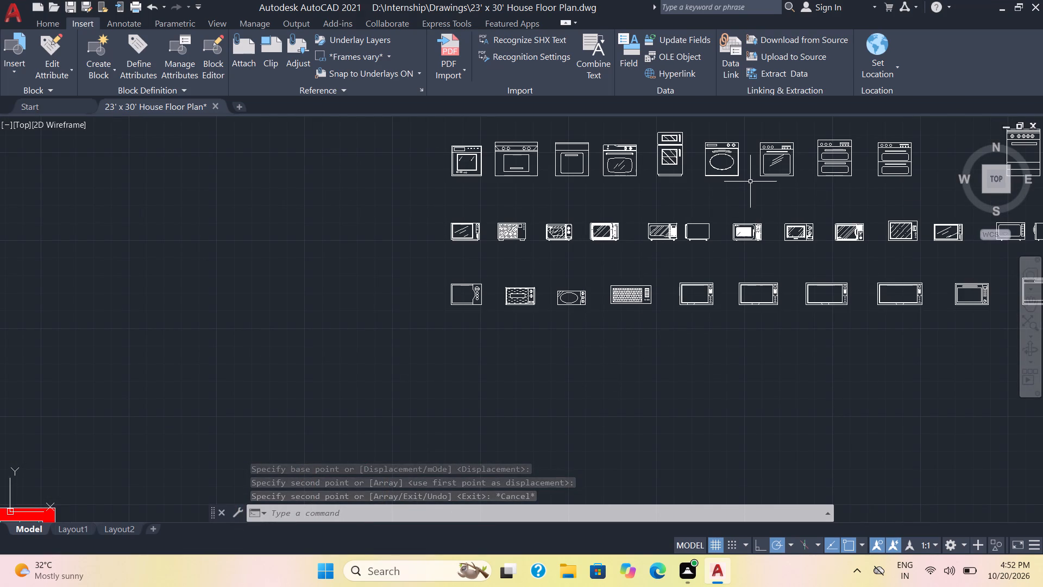
left_click(751, 185)
left_click(703, 142)
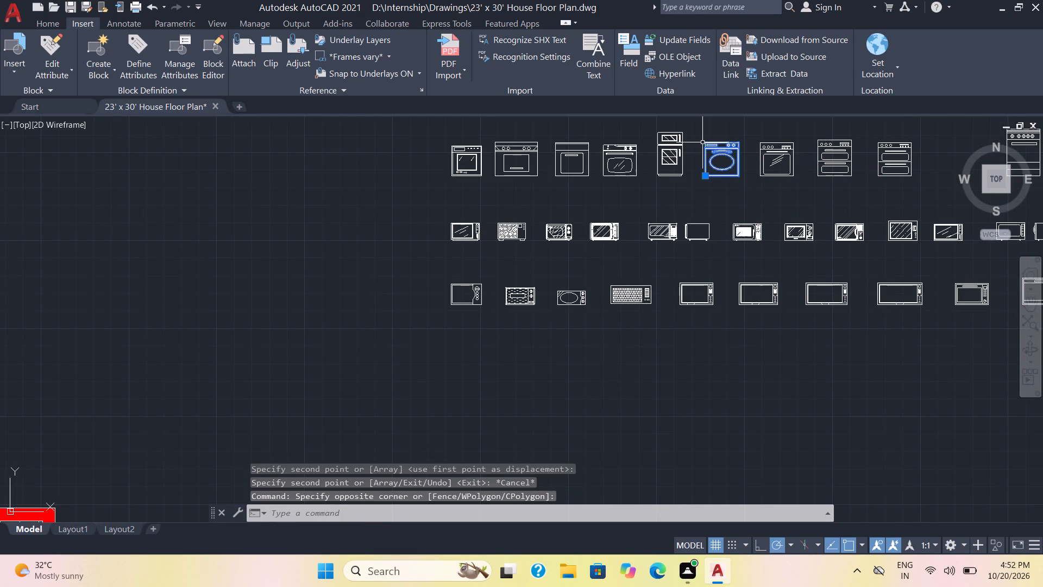
type("co")
key("Return")
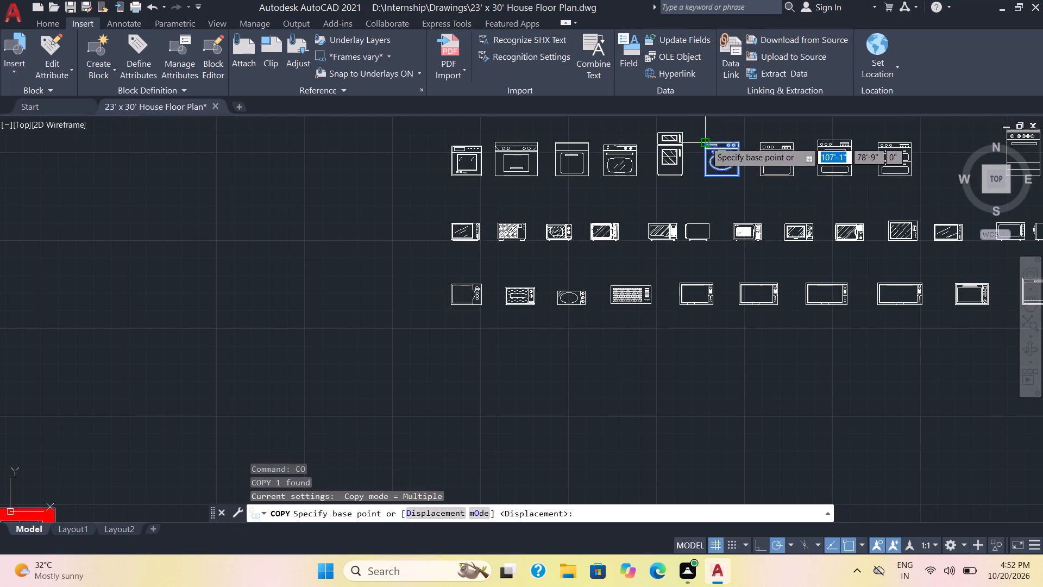
left_click(706, 142)
scroll(337, 395, "down", 3)
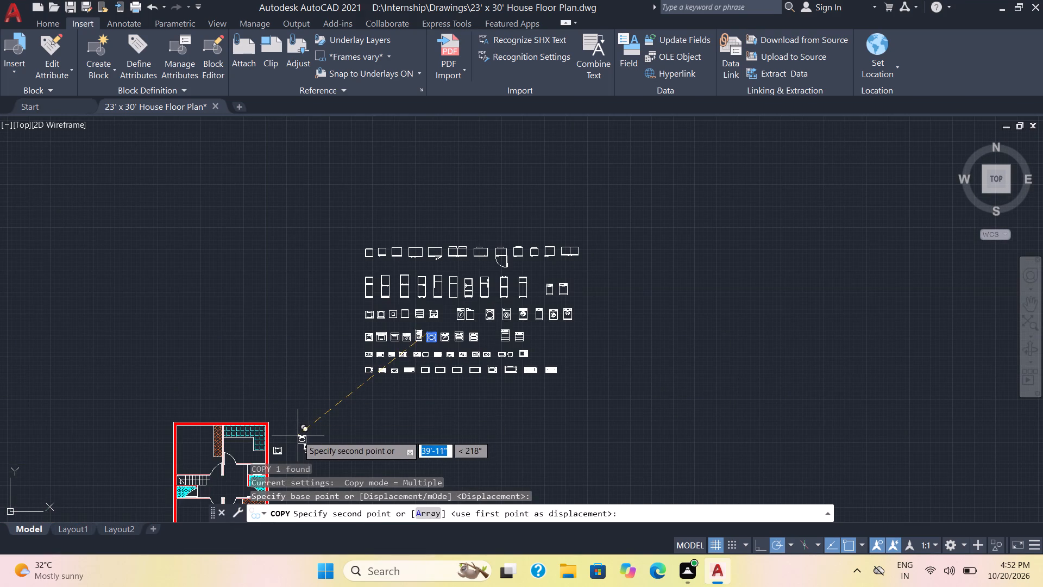
middle_click_drag(298, 435, 357, 335)
scroll(357, 333, "up", 2)
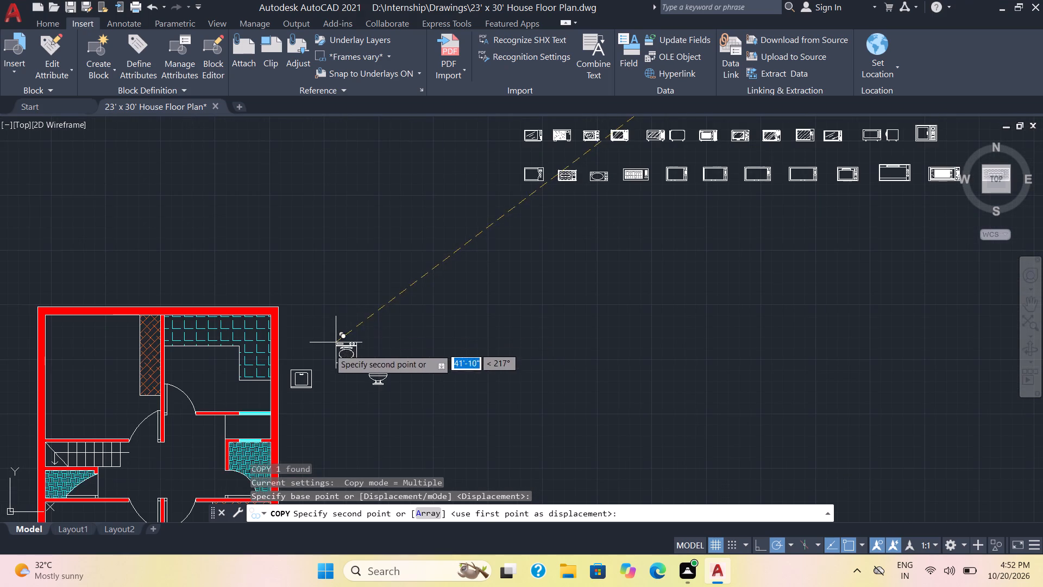
left_click(324, 367)
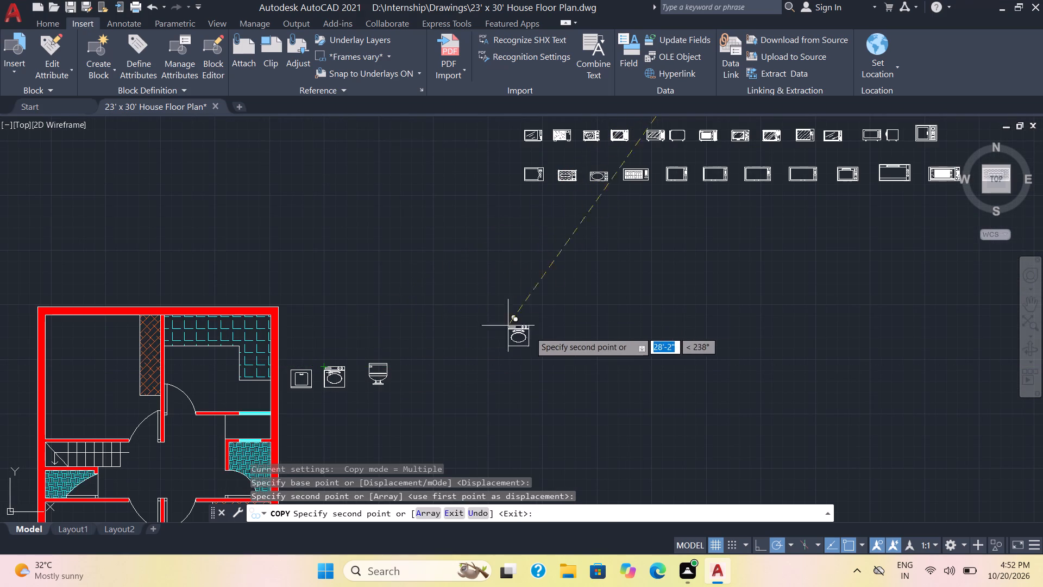
key("Escape")
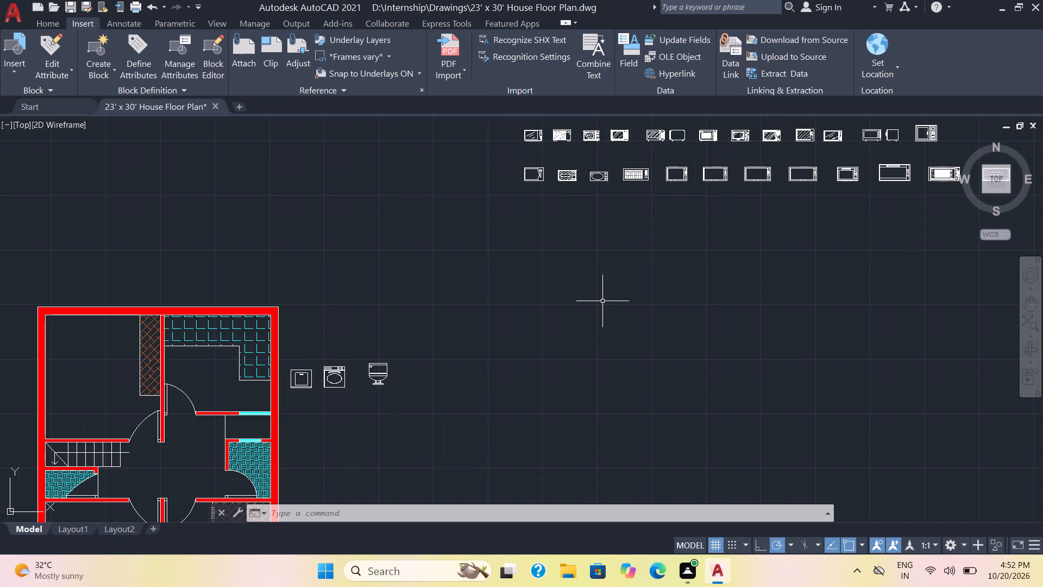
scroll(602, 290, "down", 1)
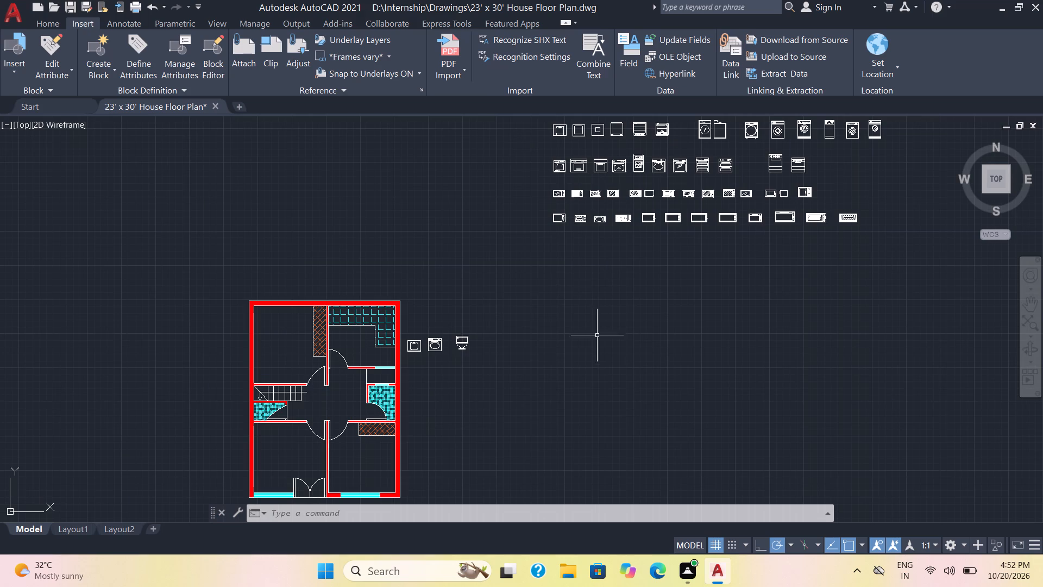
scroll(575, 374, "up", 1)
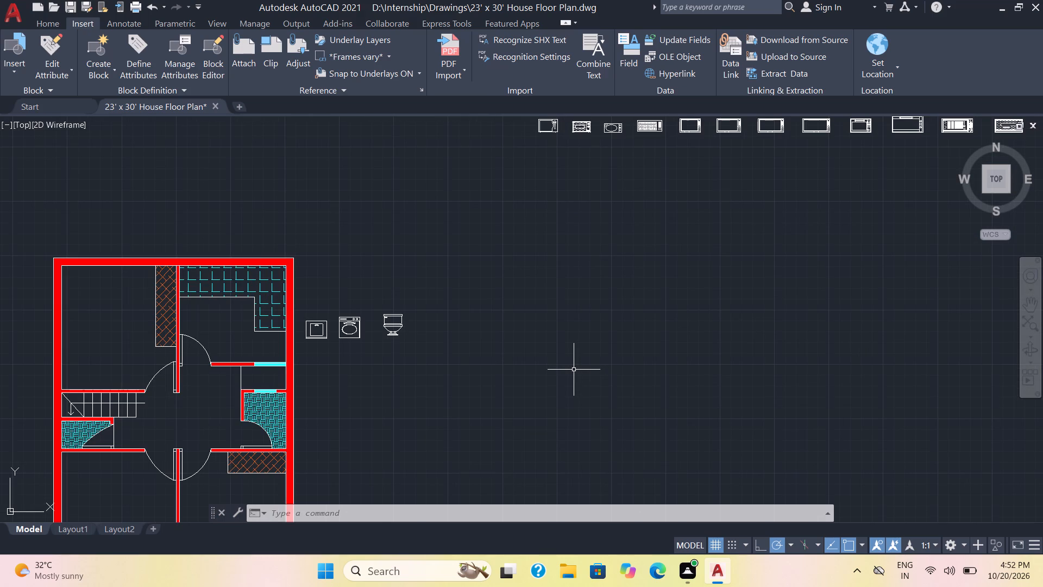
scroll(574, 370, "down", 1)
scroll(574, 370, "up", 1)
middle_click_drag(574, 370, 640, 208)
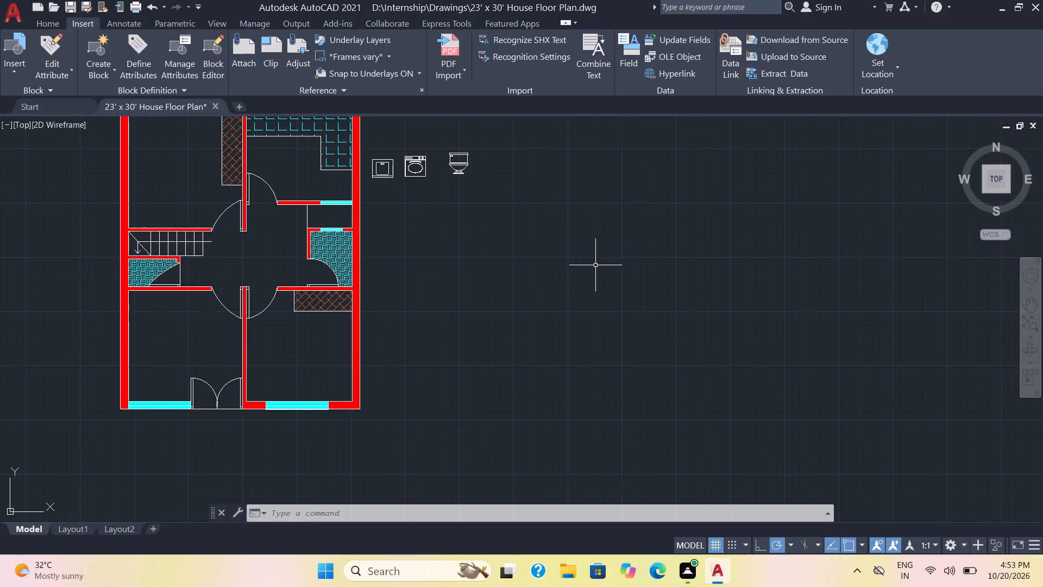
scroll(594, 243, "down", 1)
Browse the block gallery of the current drawing for more furniture and appliance blocks.
left_click(13, 68)
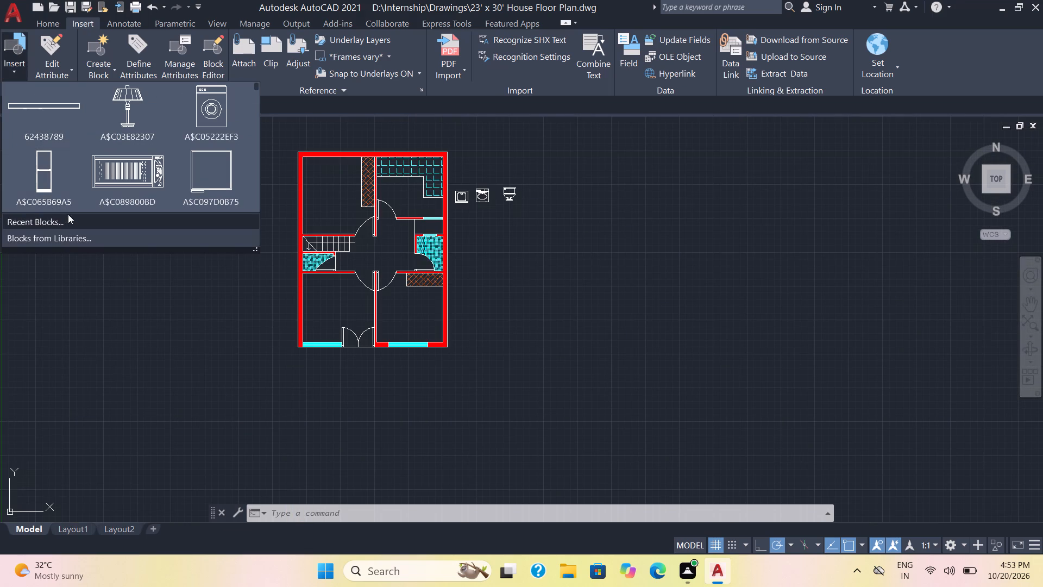
scroll(93, 201, "down", 1)
left_click_drag(258, 83, 262, 123)
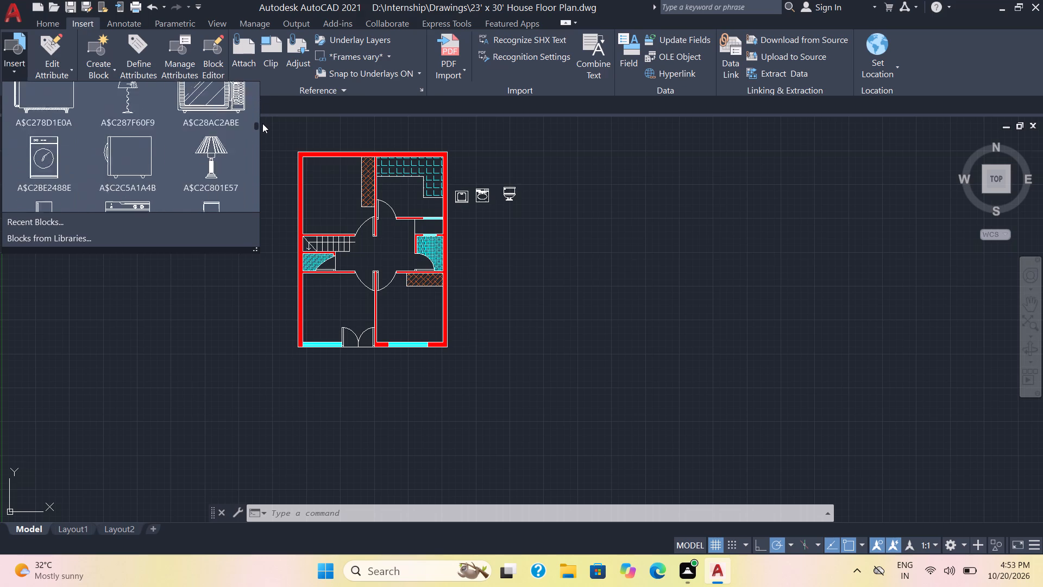
left_click_drag(262, 123, 264, 165)
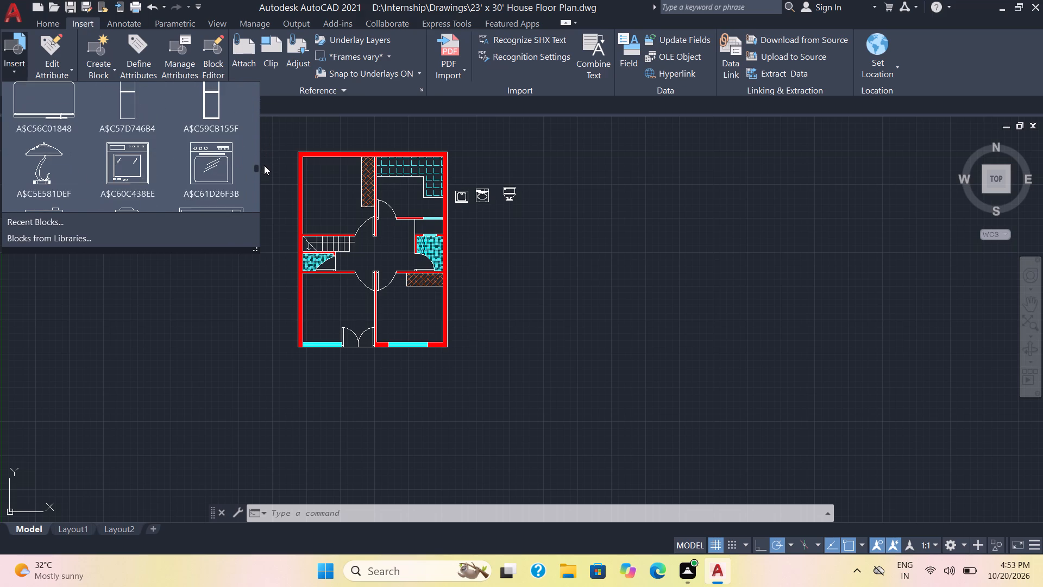
left_click_drag(264, 165, 264, 189)
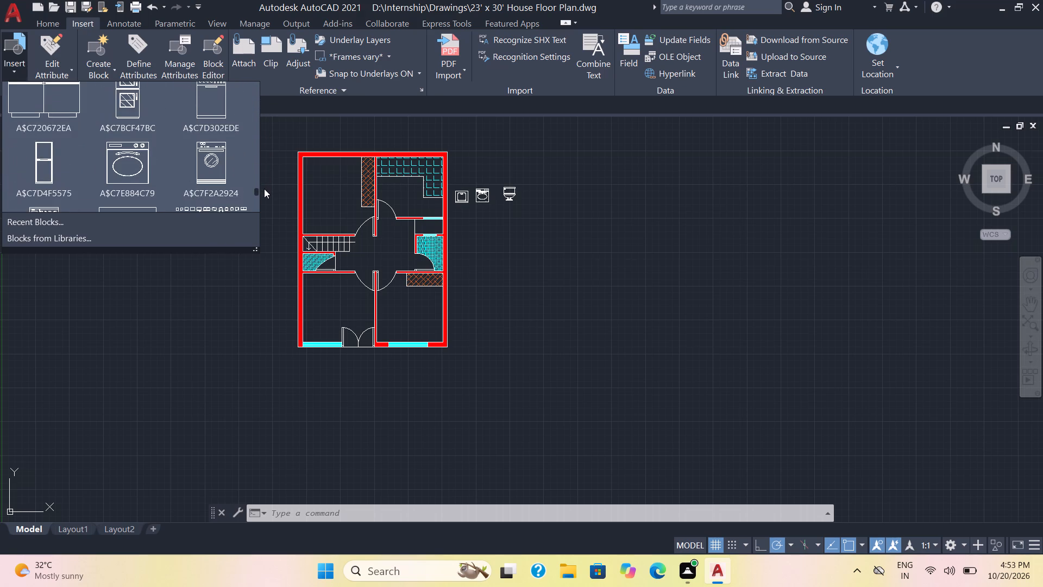
left_click_drag(264, 189, 264, 189)
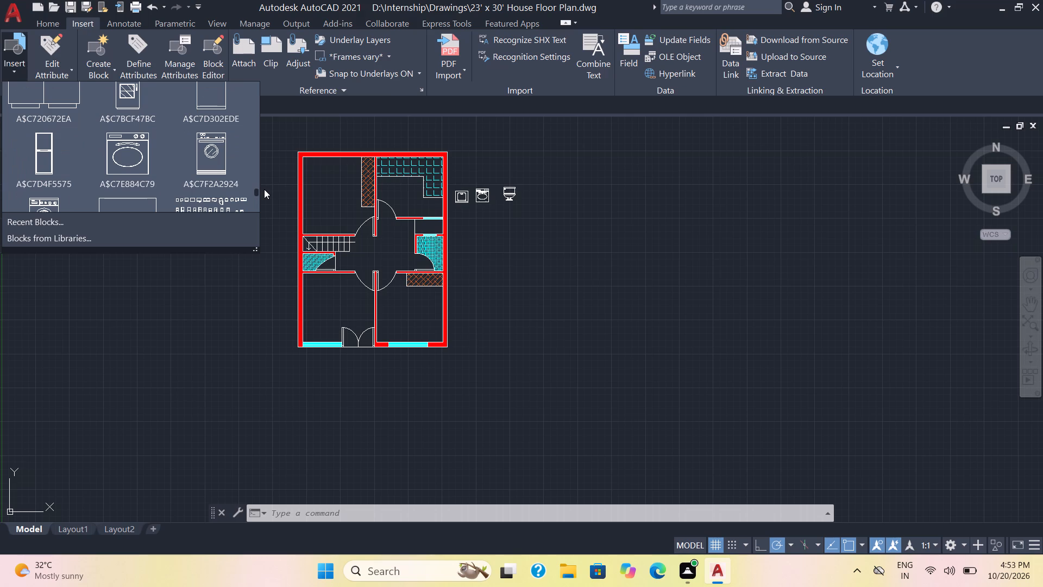
left_click_drag(264, 189, 264, 185)
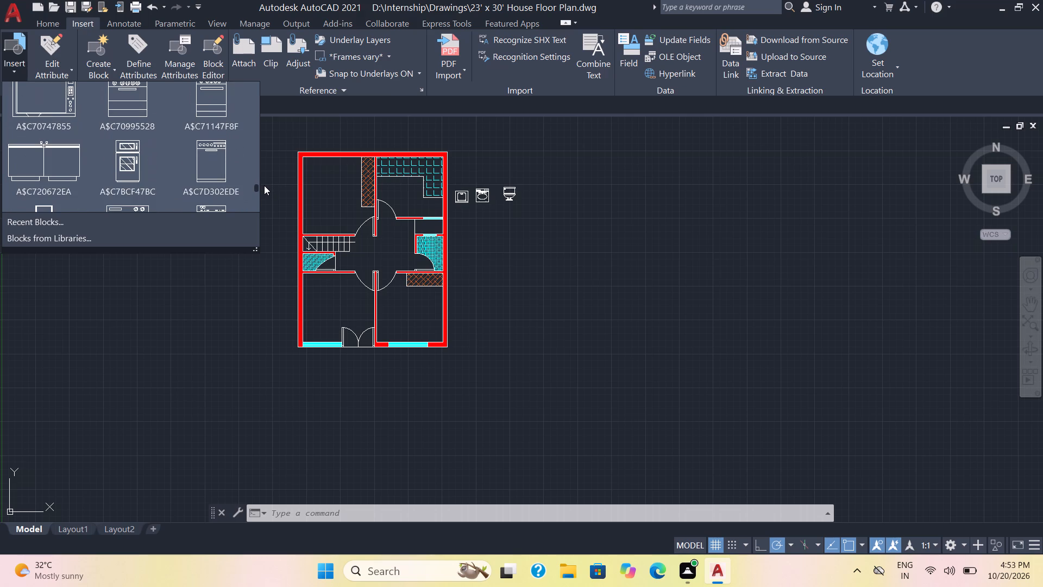
left_click_drag(264, 185, 264, 188)
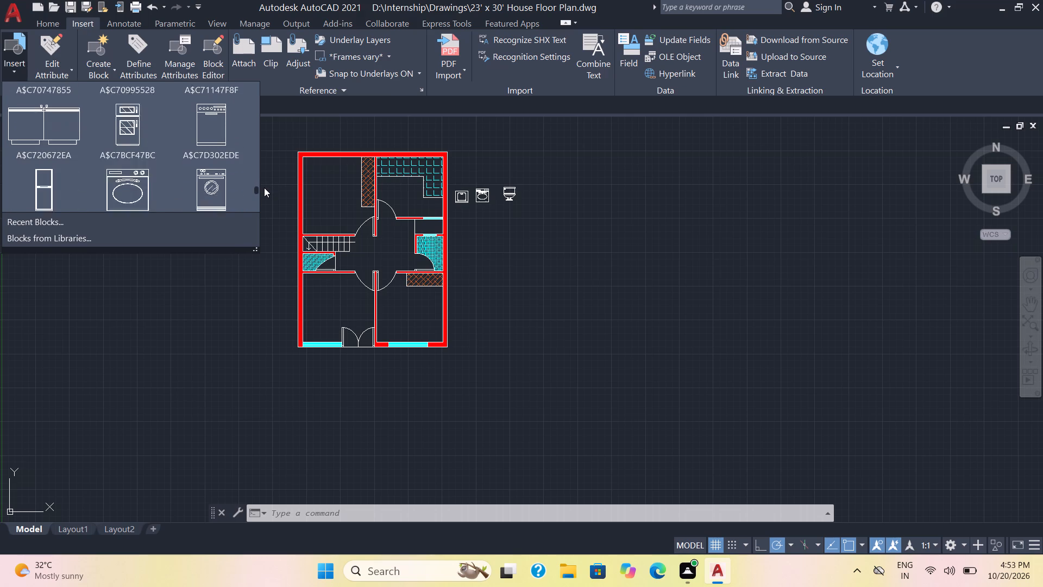
left_click_drag(264, 188, 263, 204)
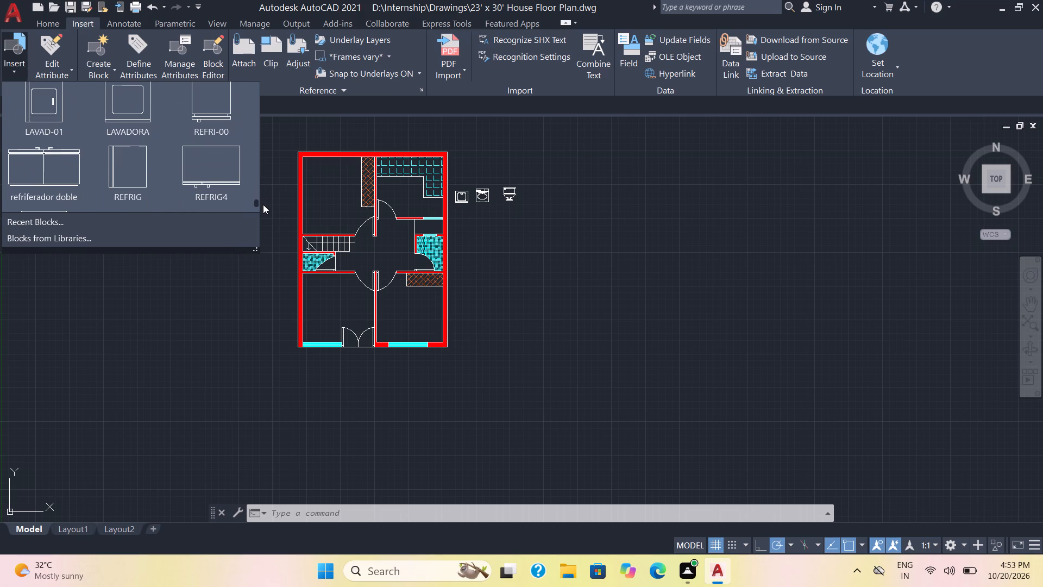
left_click_drag(263, 204, 263, 201)
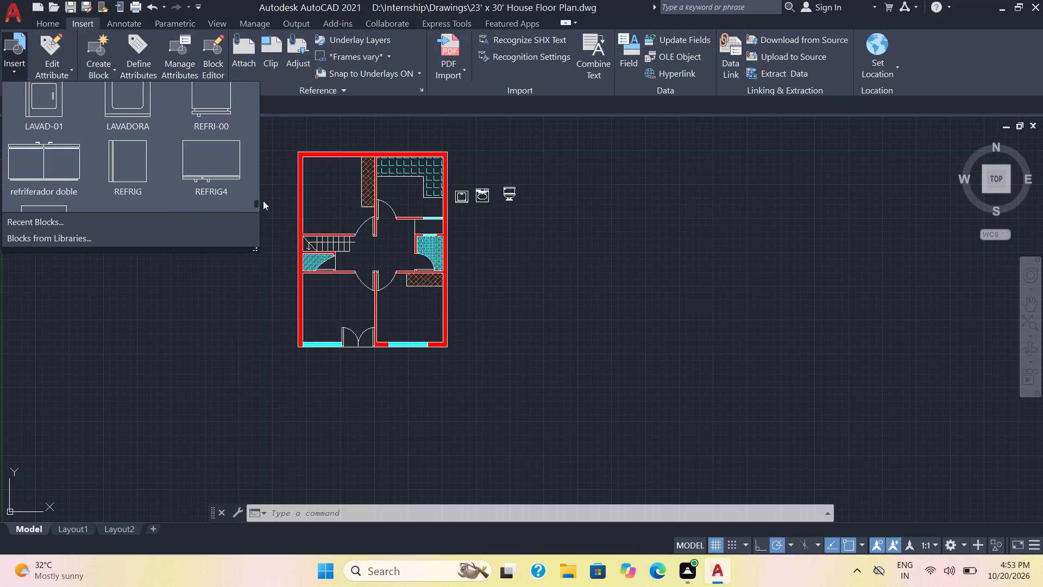
left_click_drag(263, 201, 263, 205)
Open the 01-01-cad-blocks-net-beds drawing from the downloaded beds archive of the block libraries as read-only.
left_click(74, 241)
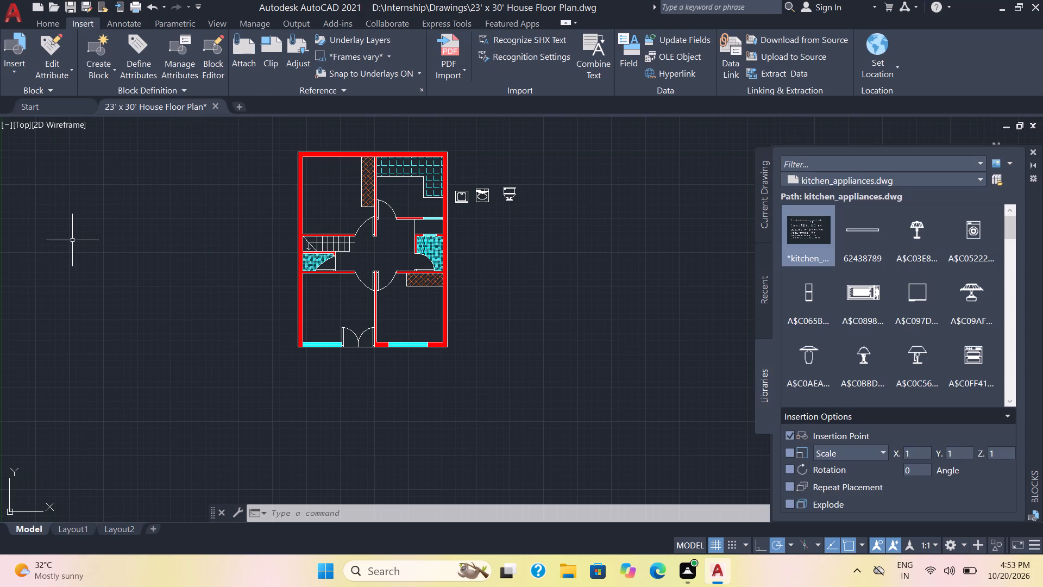
left_click(978, 179)
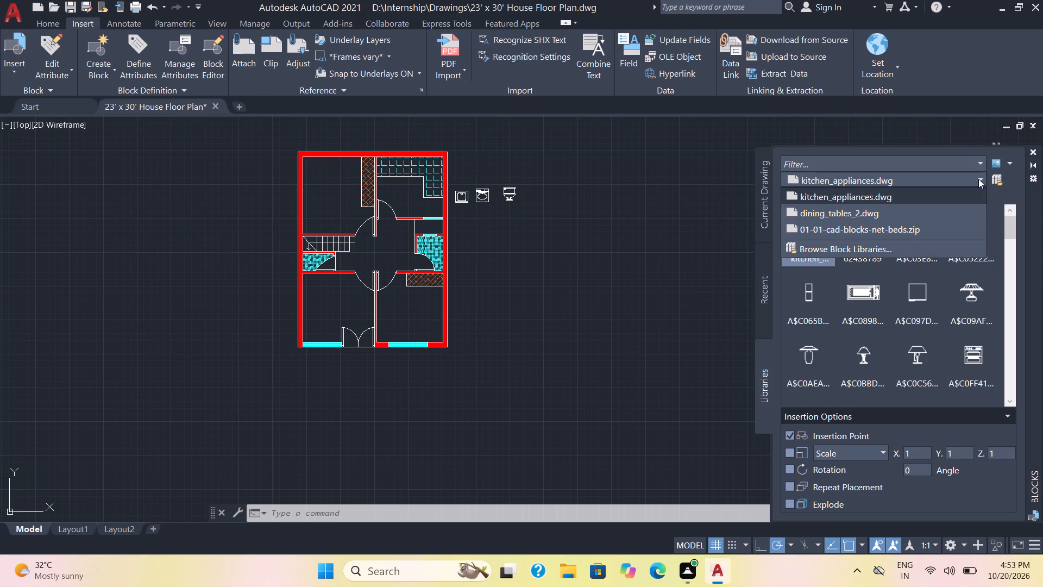
left_click(872, 230)
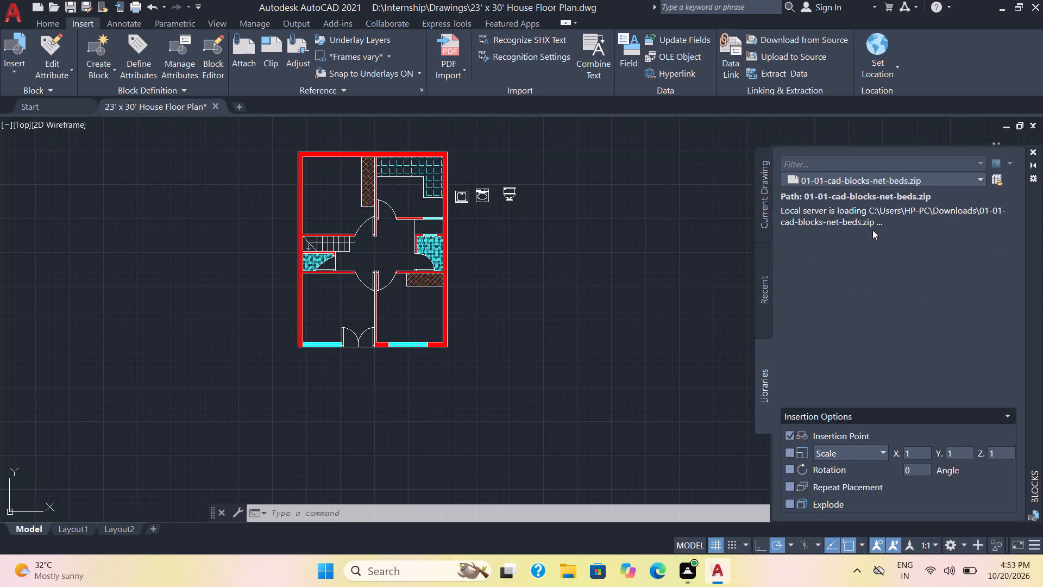
left_click(980, 176)
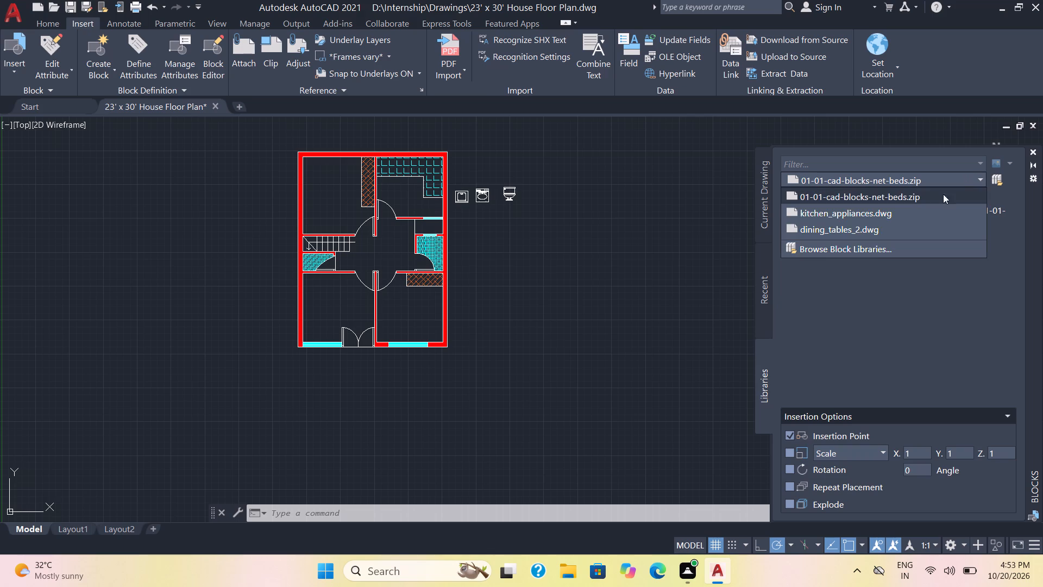
left_click(871, 250)
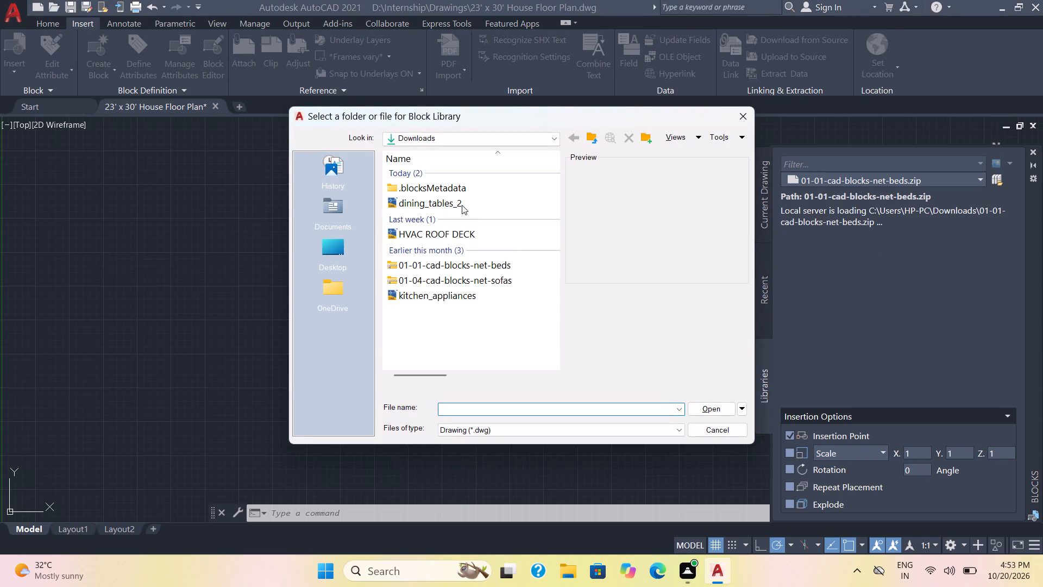
double_click(459, 266)
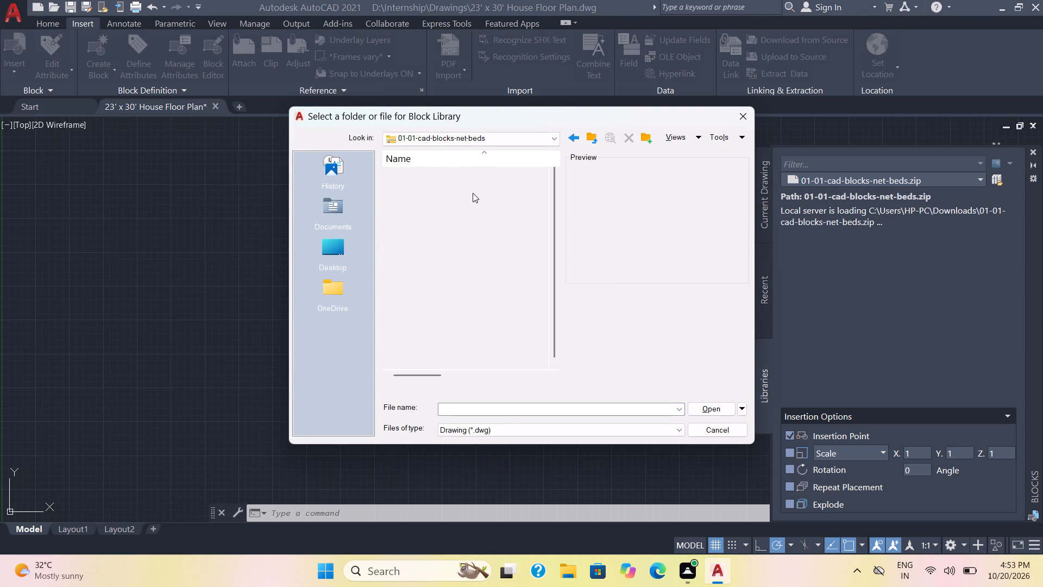
double_click(479, 175)
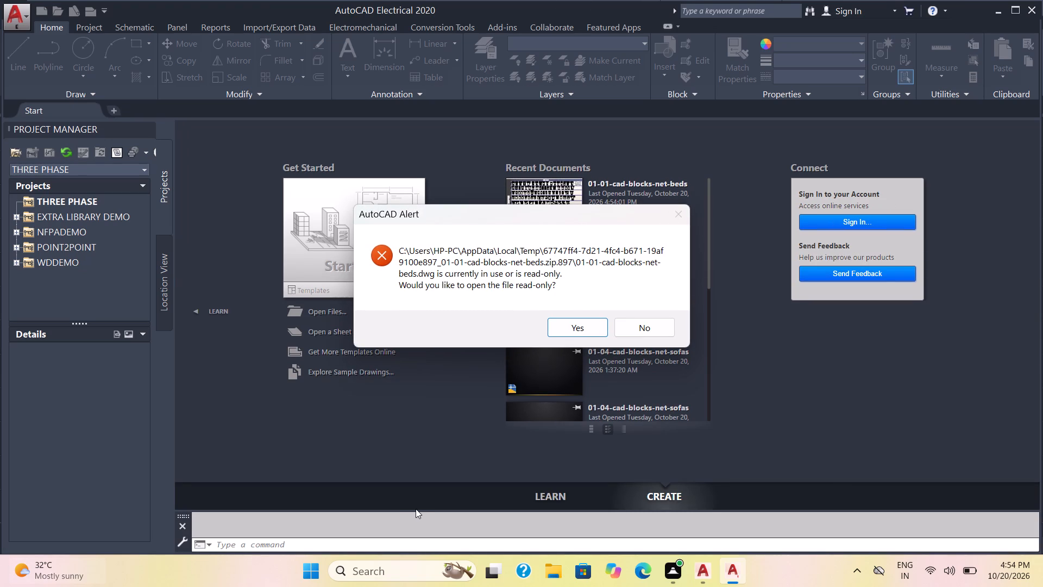
left_click(584, 330)
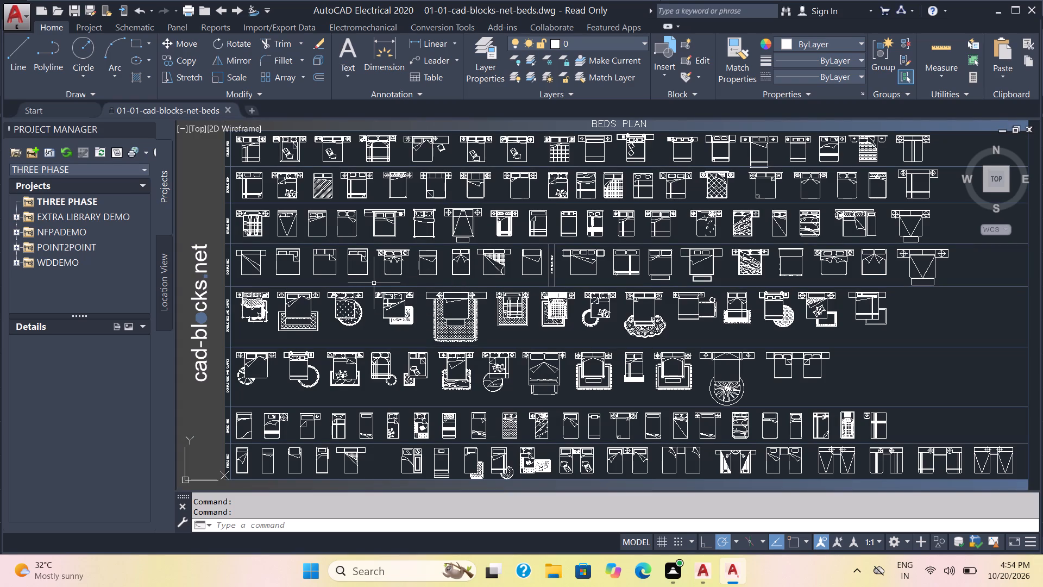
Copy the plain double bed with the folded-back corner, just before the bed with two round-lamp nightstands, to the clipboard.
scroll(374, 283, "up", 2)
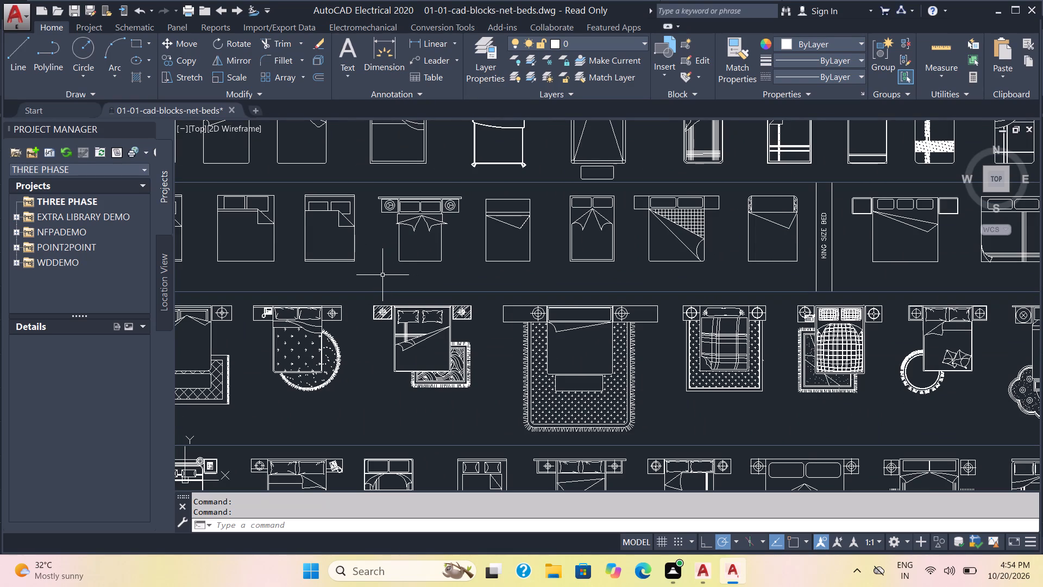
left_click(363, 275)
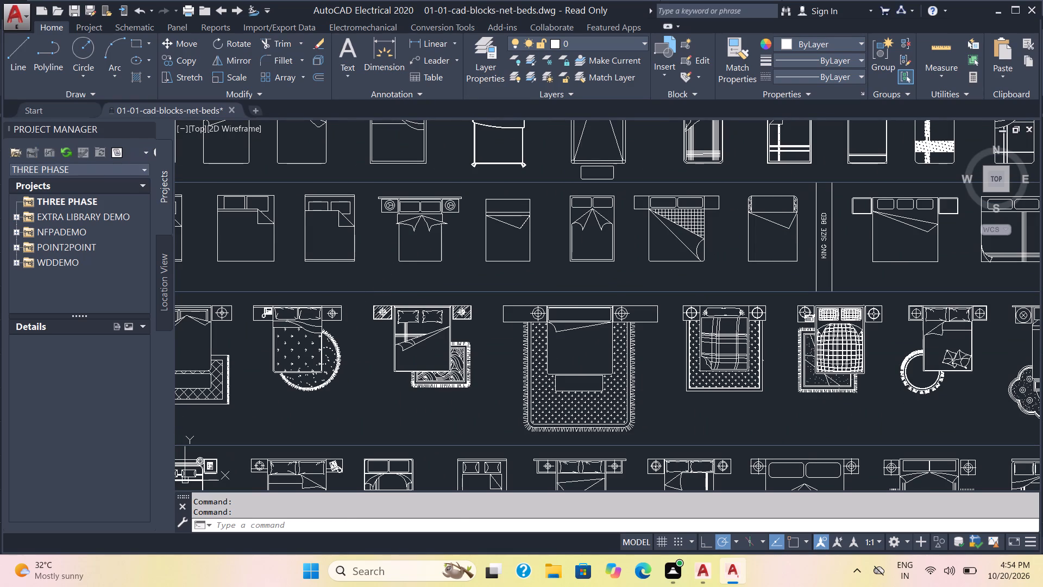
left_click(306, 234)
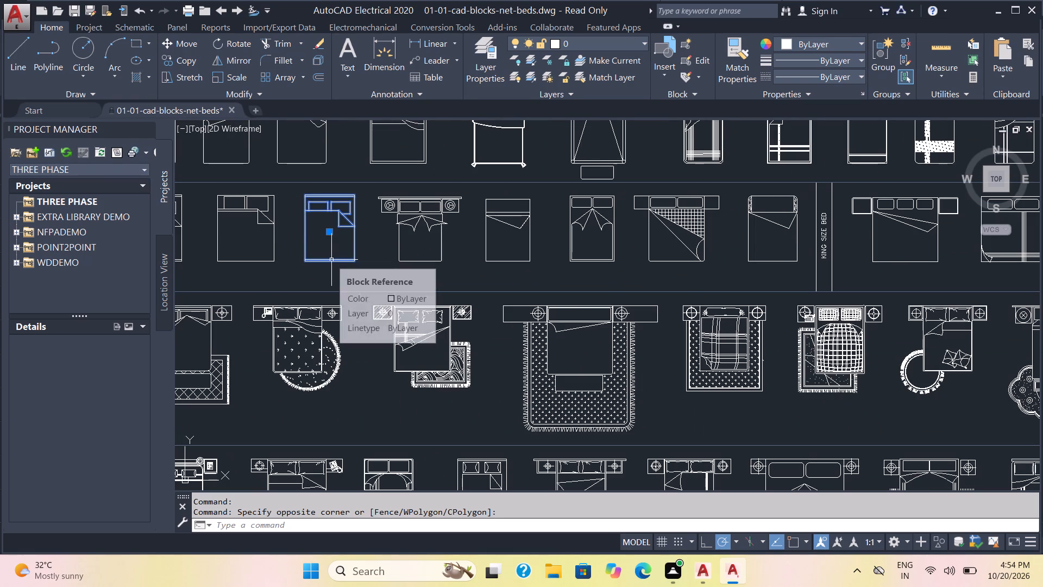
key("ctrl+c")
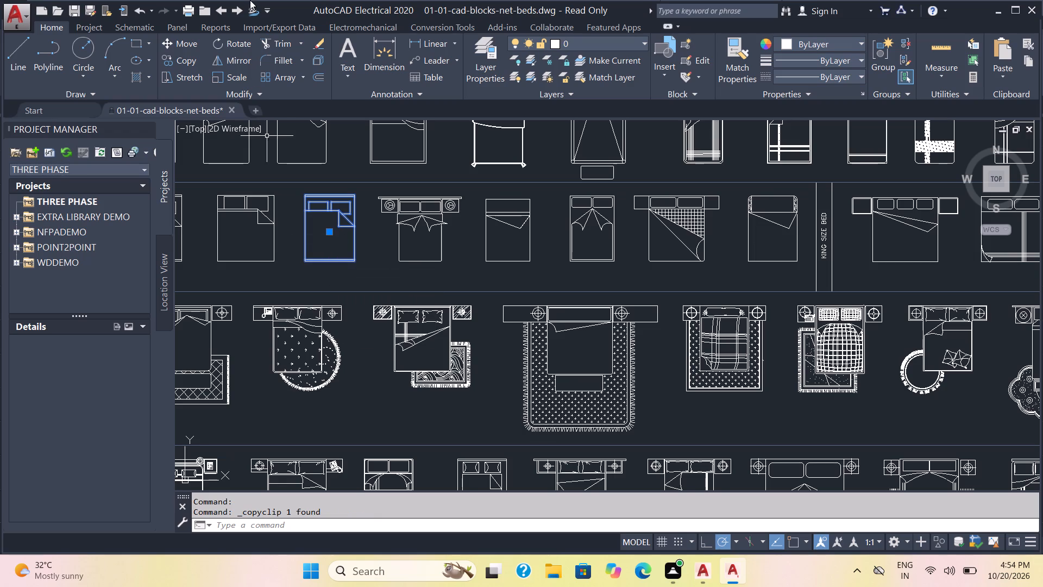
Switch back to the 23' x 30' House Floor Plan drawing and paste the copied bed into the empty space east of the plan.
left_click(705, 576)
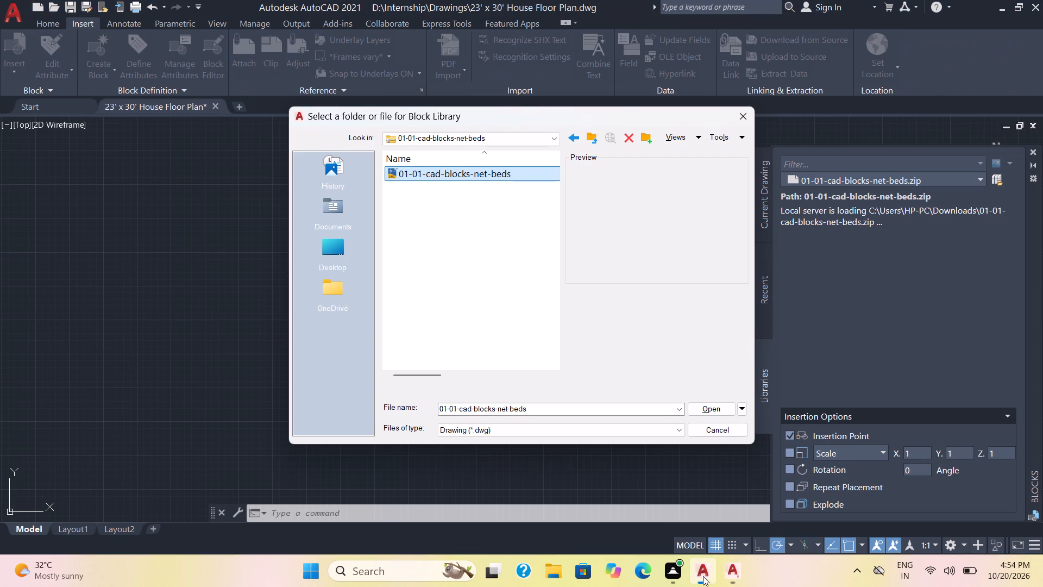
left_click(1034, 124)
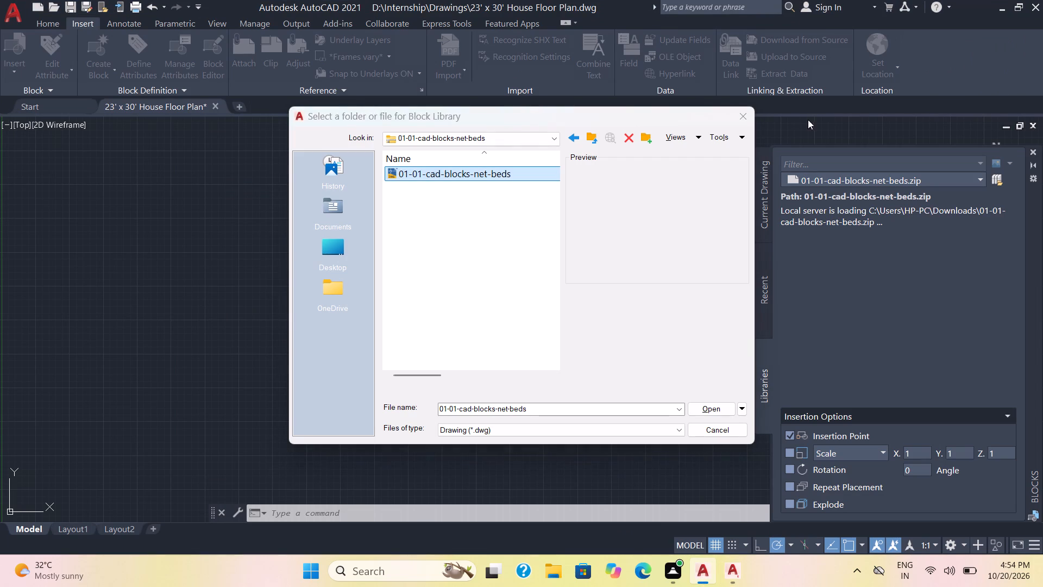
left_click(744, 117)
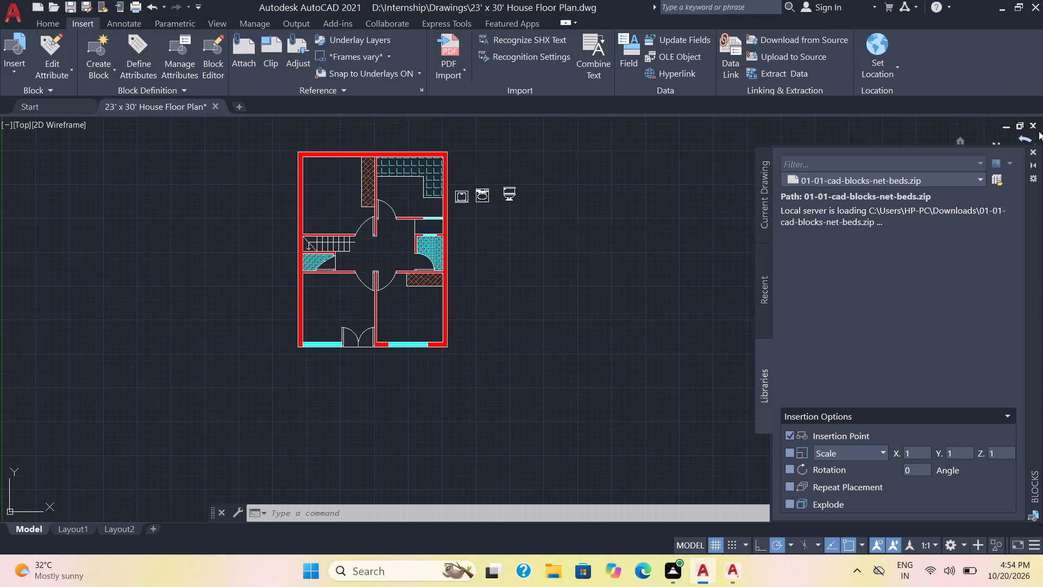
left_click(1033, 123)
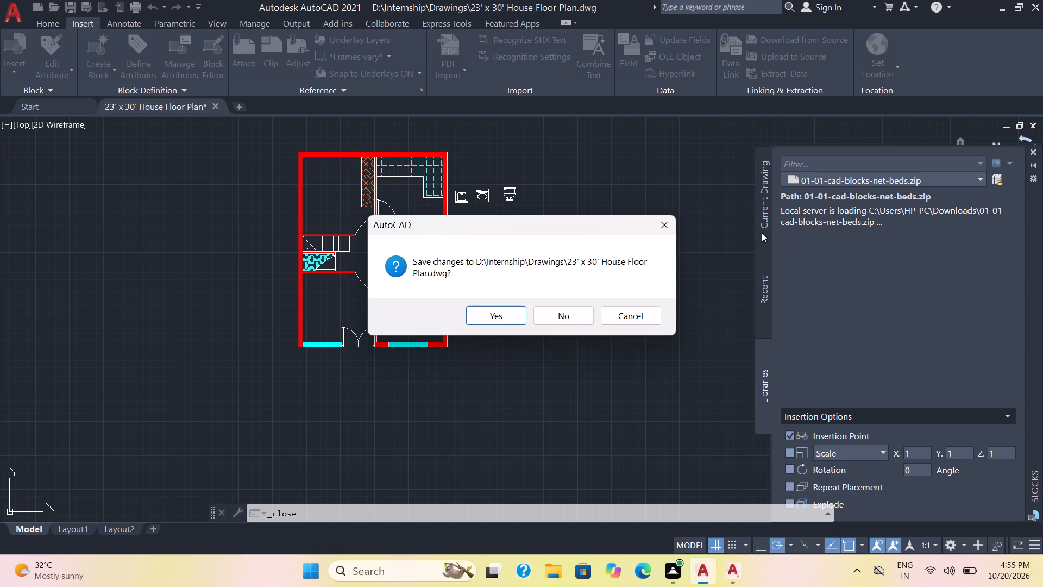
left_click(663, 229)
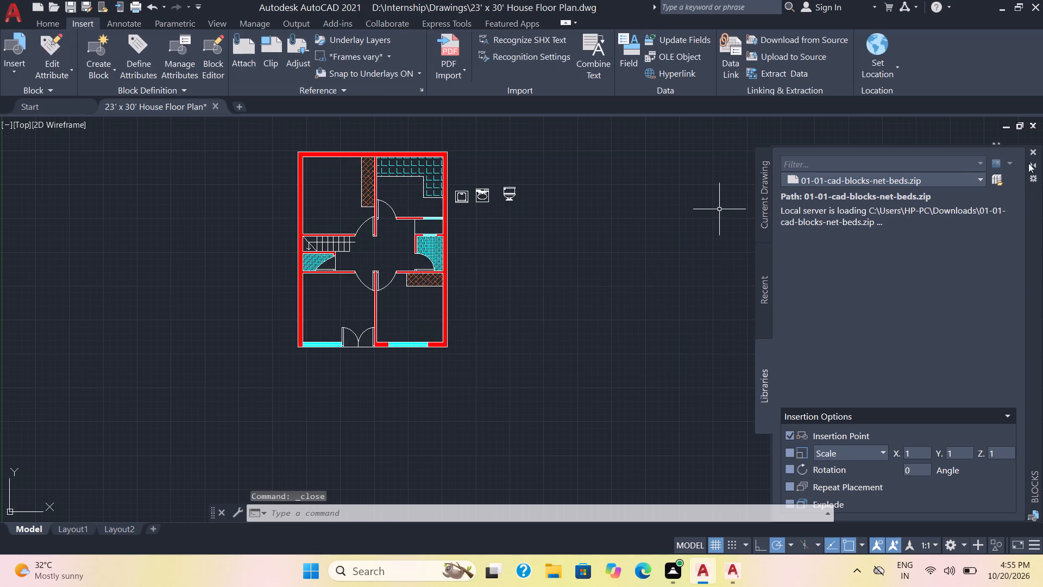
left_click(1033, 147)
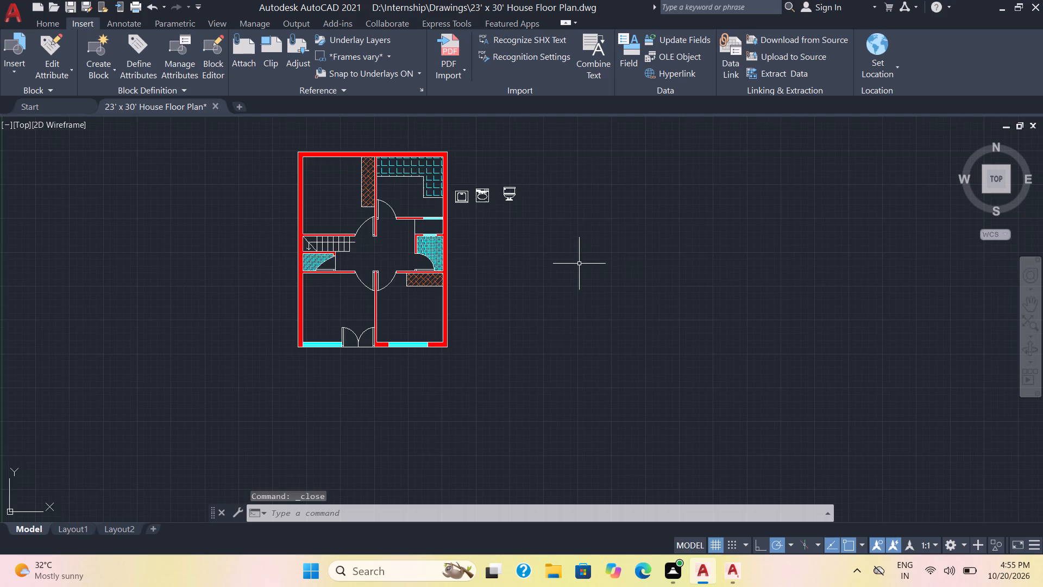
scroll(579, 264, "down", 1)
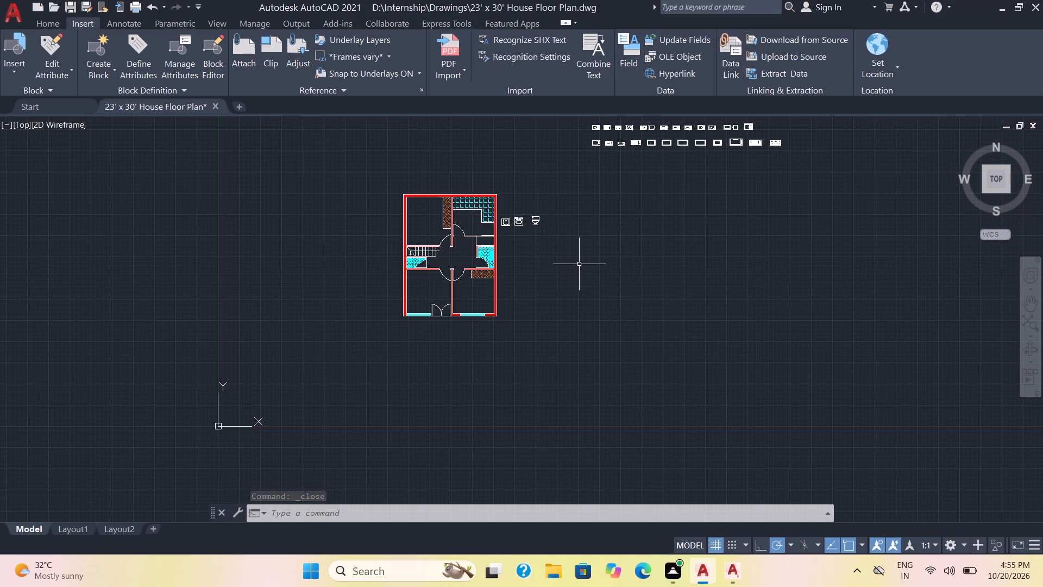
key("ctrl+v")
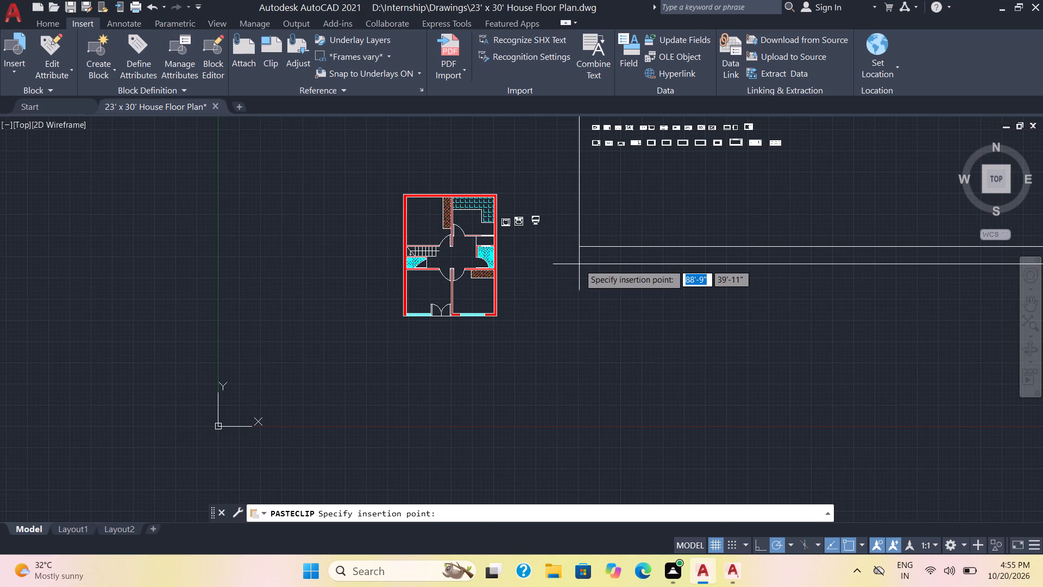
scroll(591, 480, "down", 3)
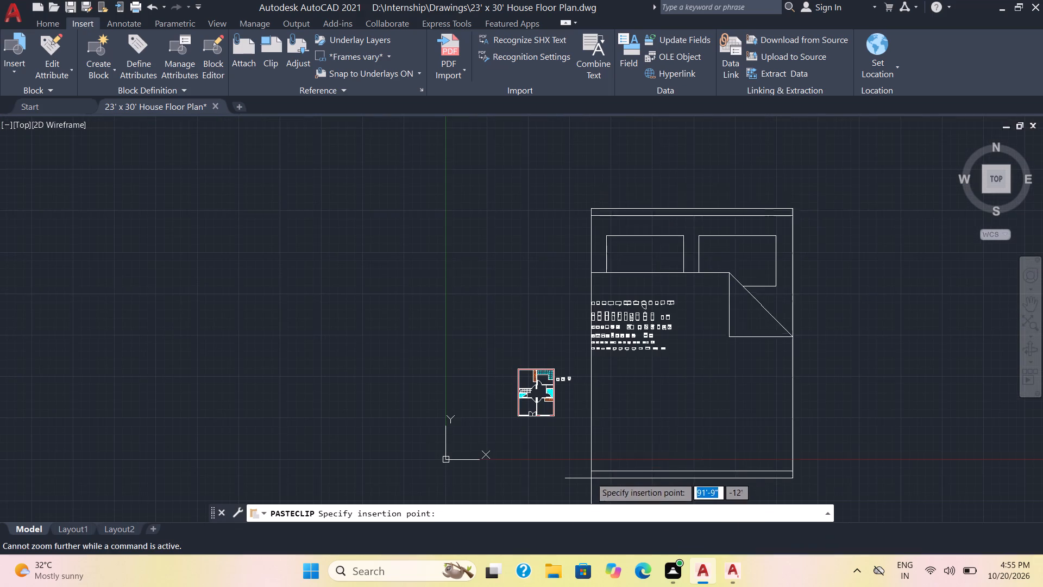
left_click(702, 428)
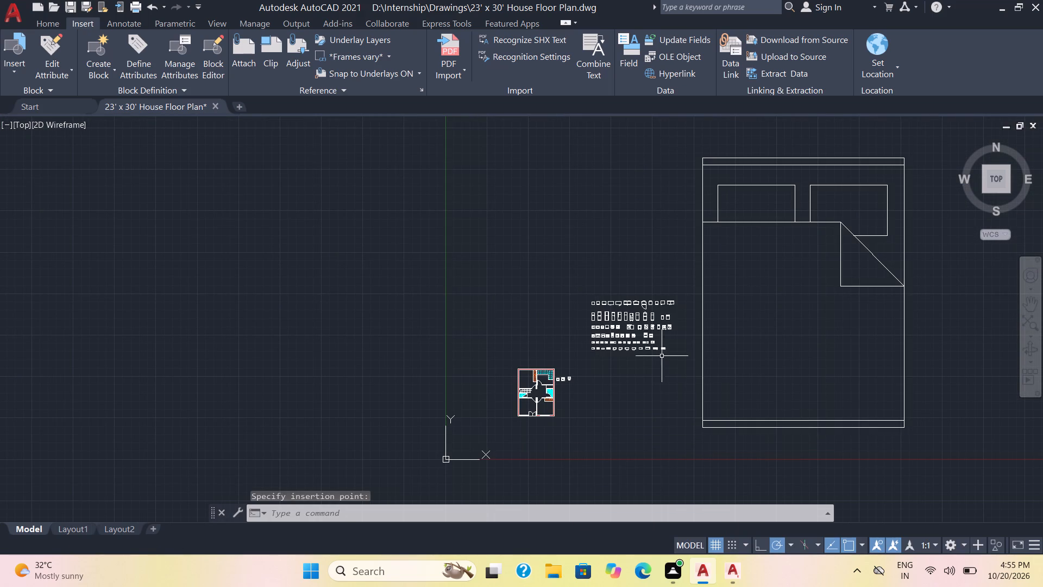
Delete all the exploded kitchen appliance items in the rows northeast of the plan.
left_click(671, 363)
left_click(583, 252)
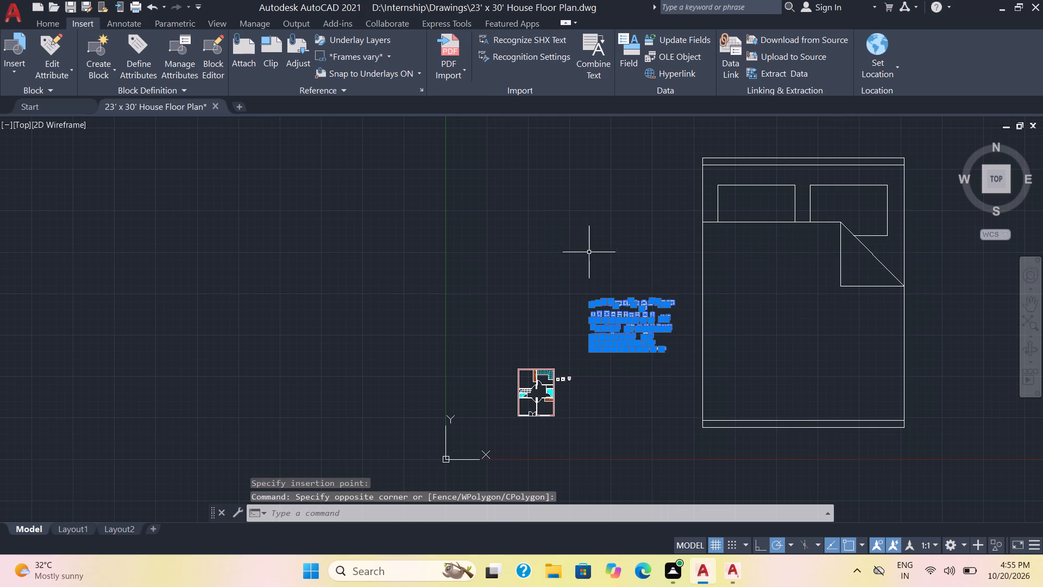
left_click(688, 307)
left_click(650, 294)
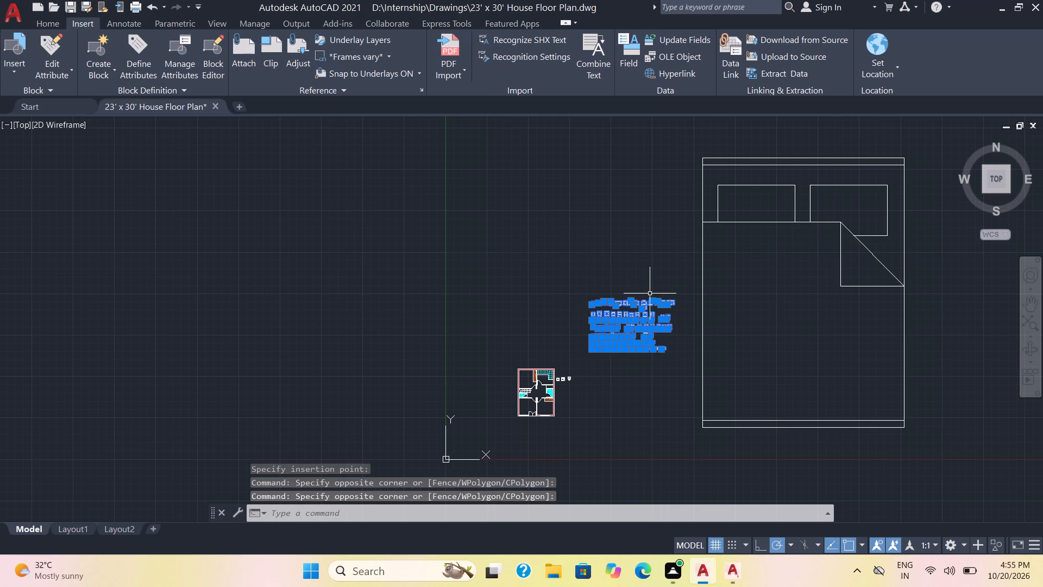
left_click(650, 292)
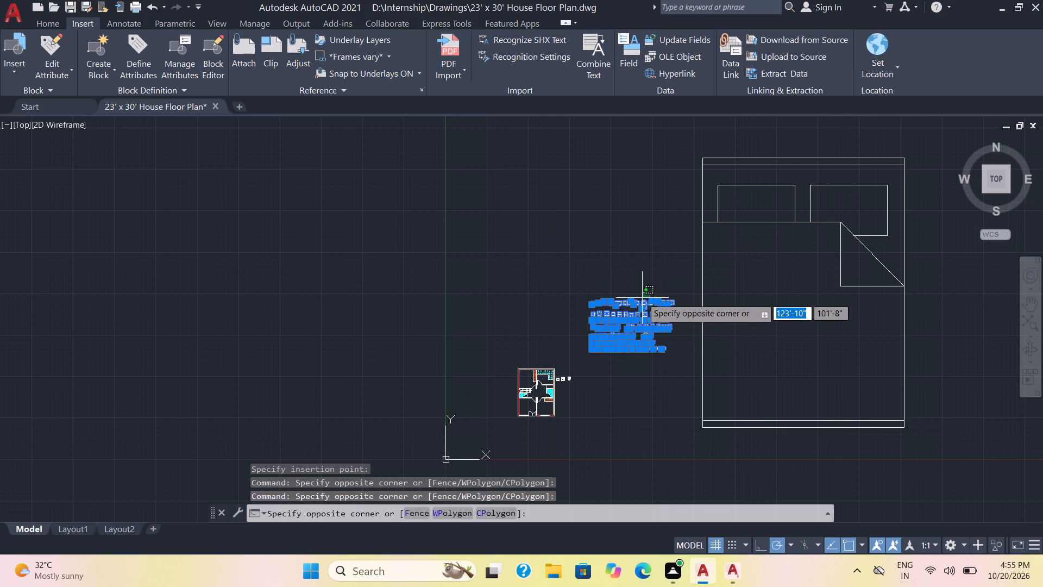
key("Delete")
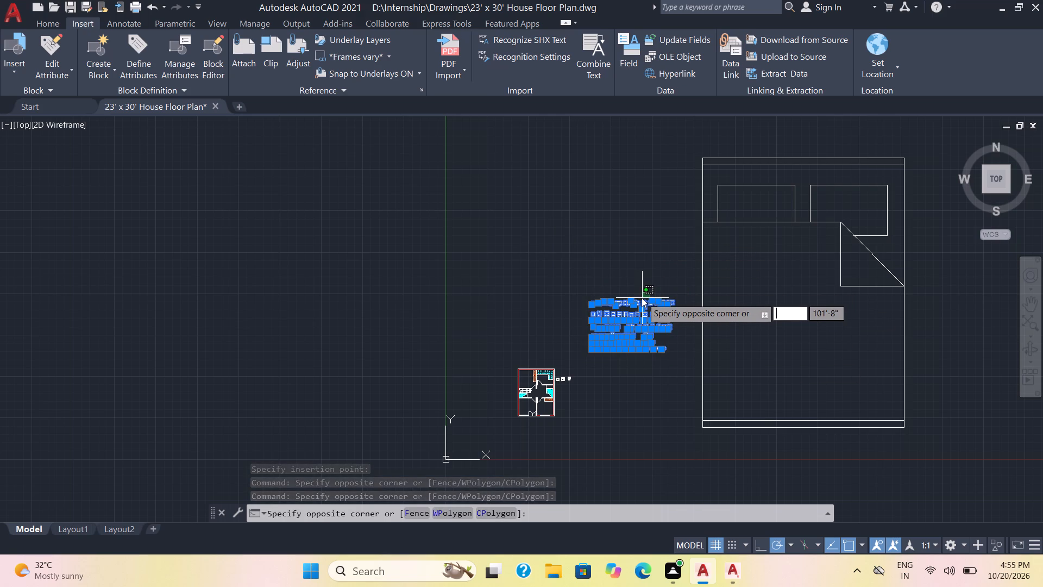
key("Delete")
key("Escape")
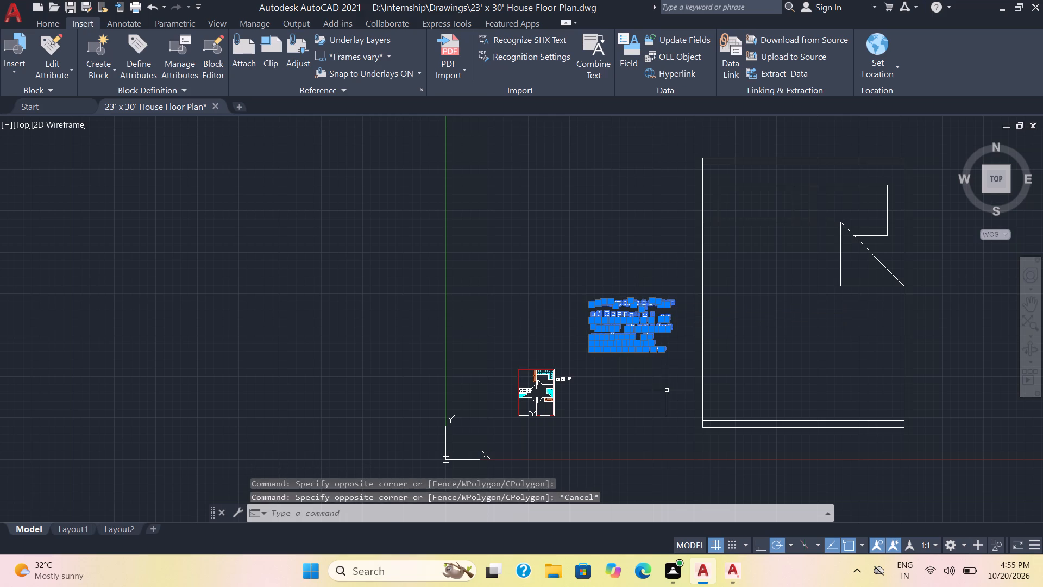
key("Delete")
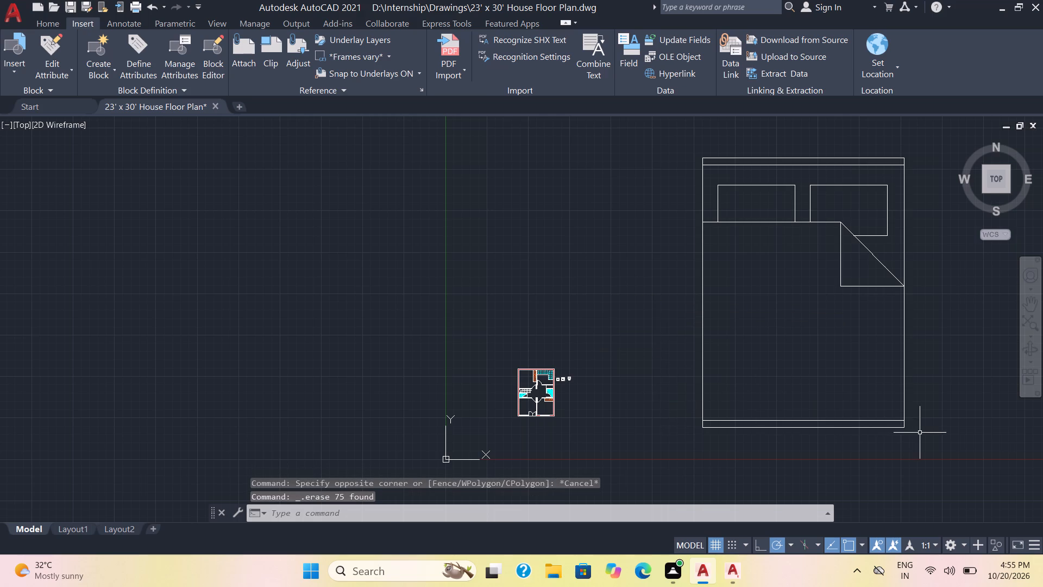
Scale the oversized pasted bed down freehand from its lower-left corner to roughly room-furniture size.
left_click(920, 433)
left_click(778, 383)
type("sc")
key("Return")
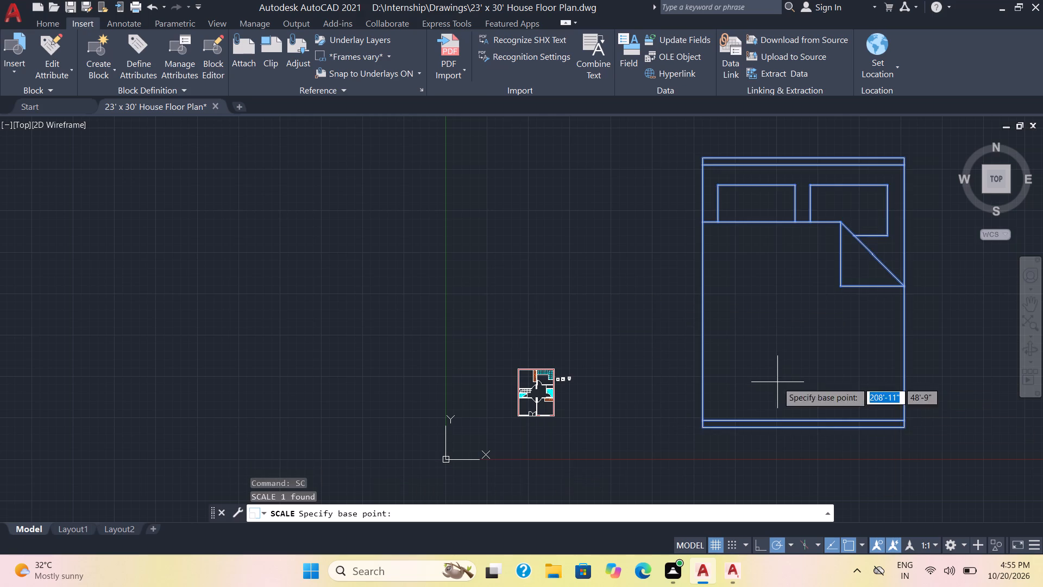
left_click(702, 427)
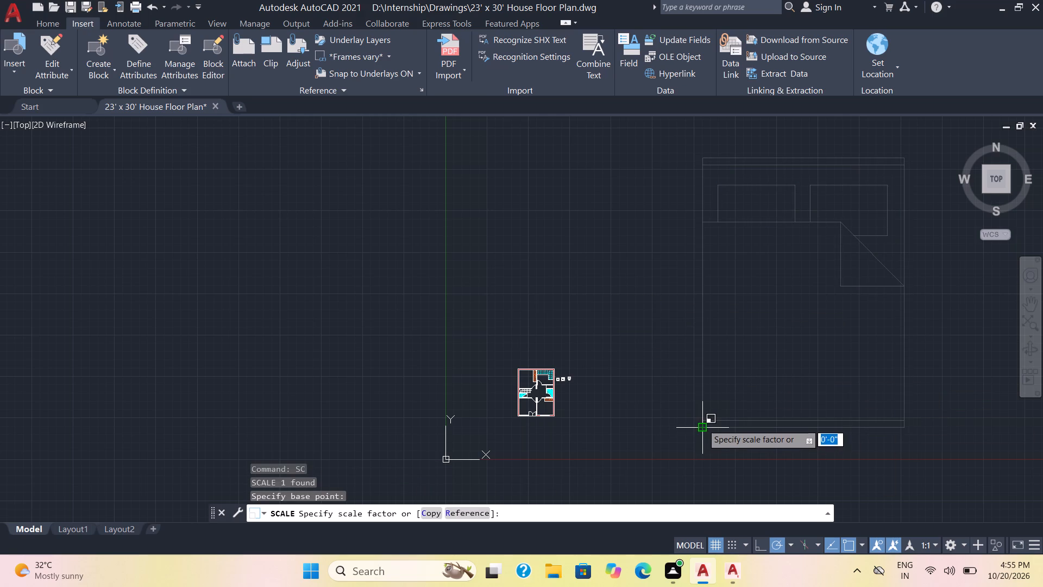
left_click(703, 422)
Move the reduced bed next to the plan's east wall, just below the copied fixtures.
left_click(746, 440)
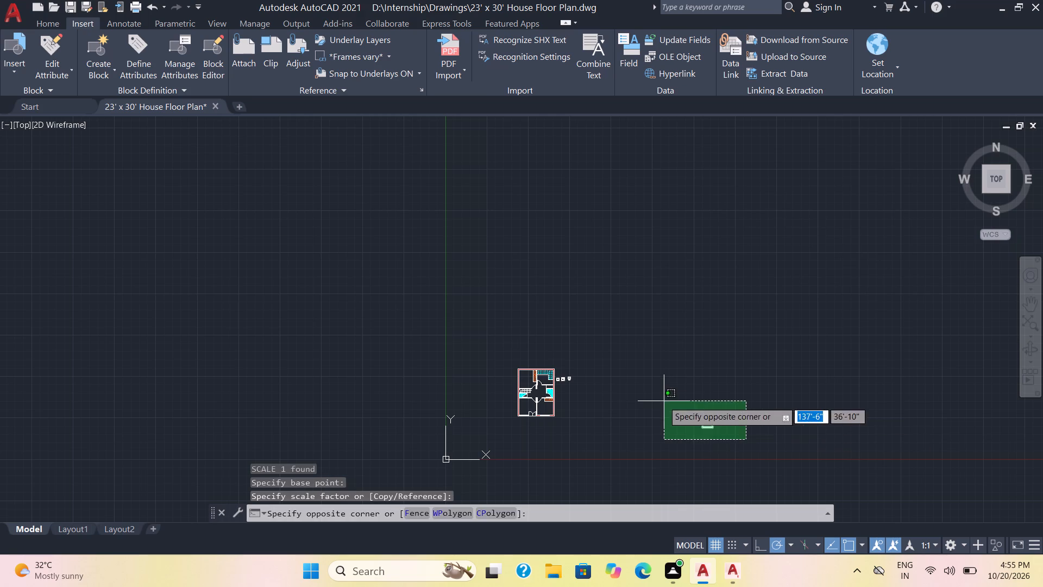
left_click(663, 401)
key("m")
key("Return")
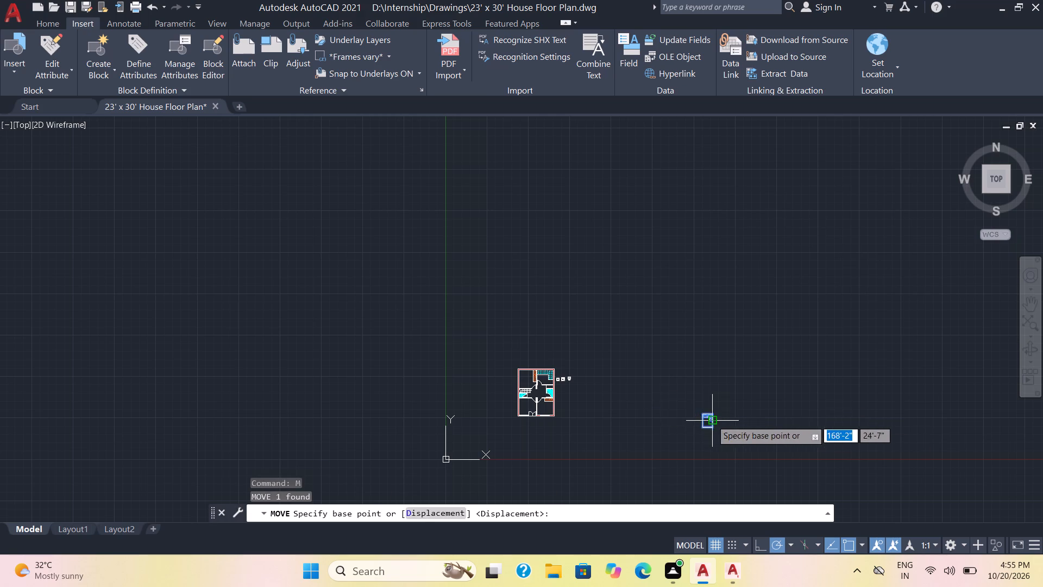
left_click(712, 420)
scroll(570, 392, "up", 2)
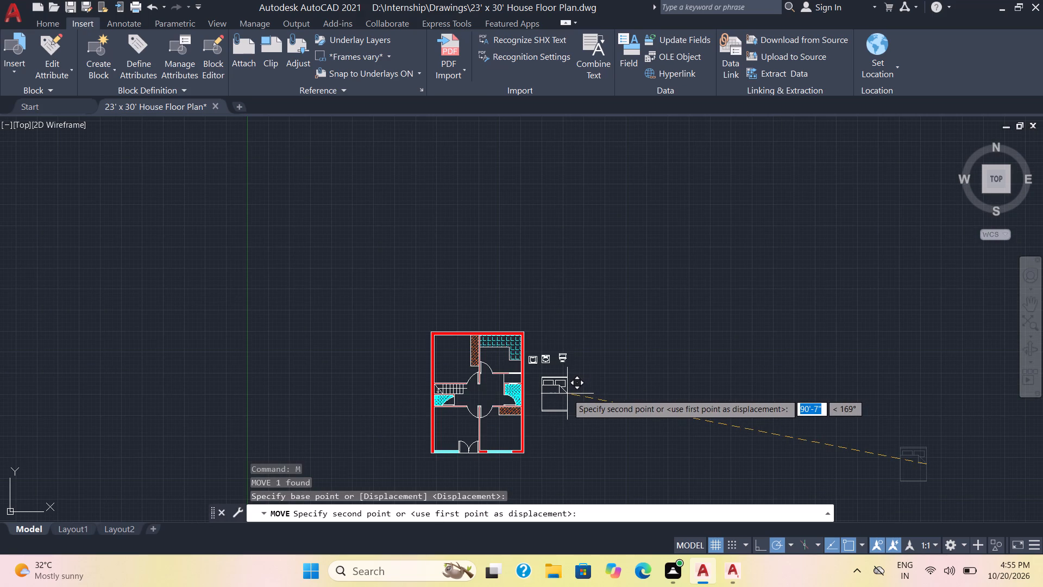
left_click(567, 394)
Scale the bed beside the plan's east wall down again freehand from its lower-left corner, to a little under half its size.
left_click(568, 428)
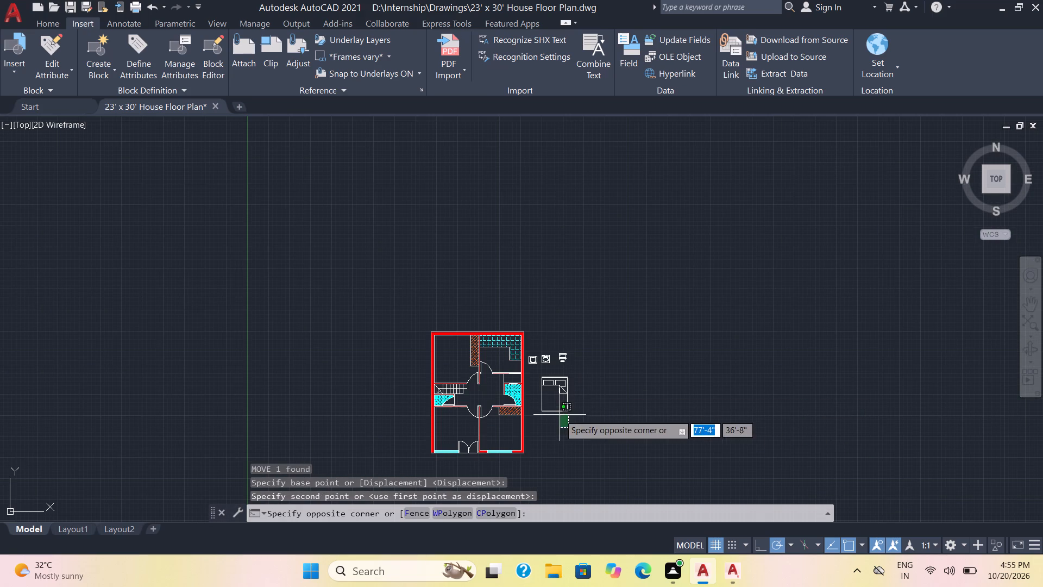
left_click(554, 399)
key("s")
key("c")
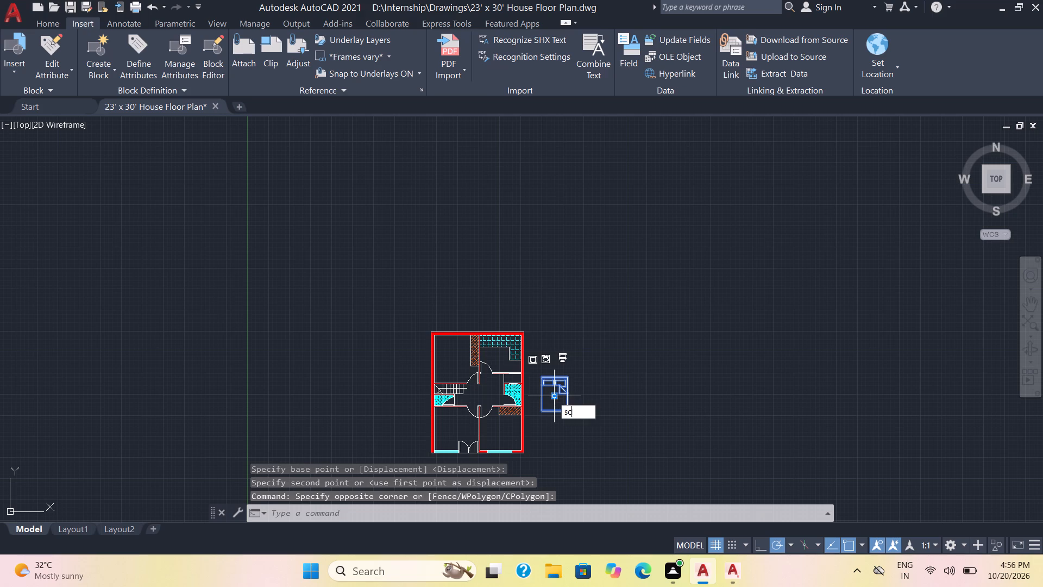
key("Return")
scroll(551, 392, "up", 3)
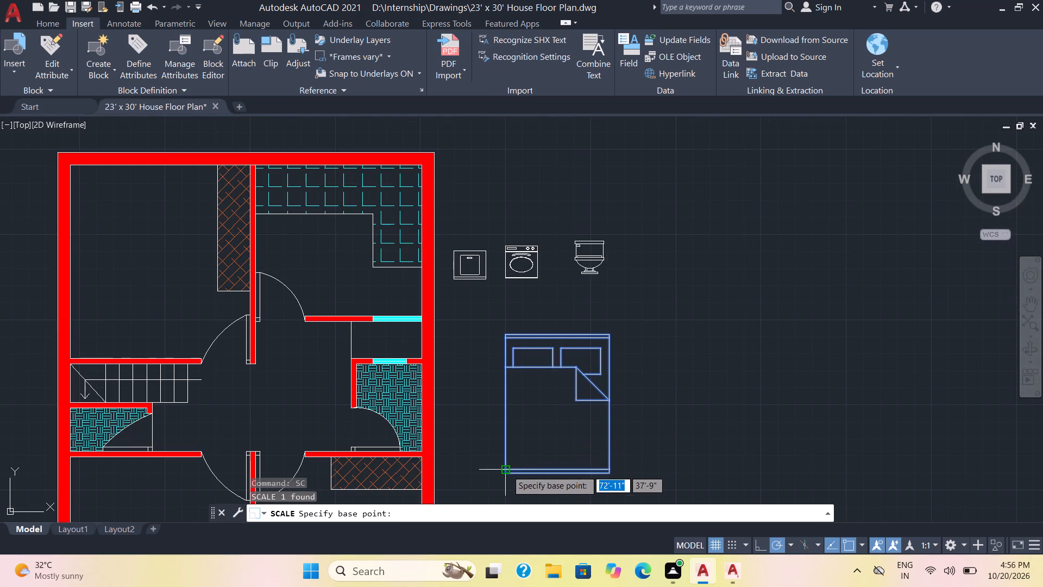
left_click(507, 470)
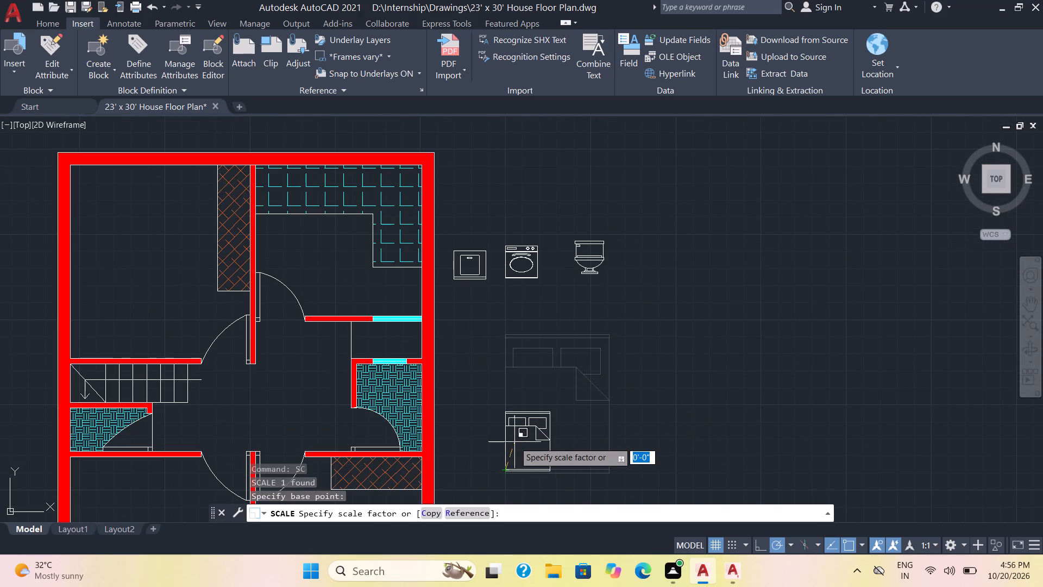
left_click(514, 442)
scroll(598, 438, "down", 1)
middle_click_drag(607, 447, 596, 365)
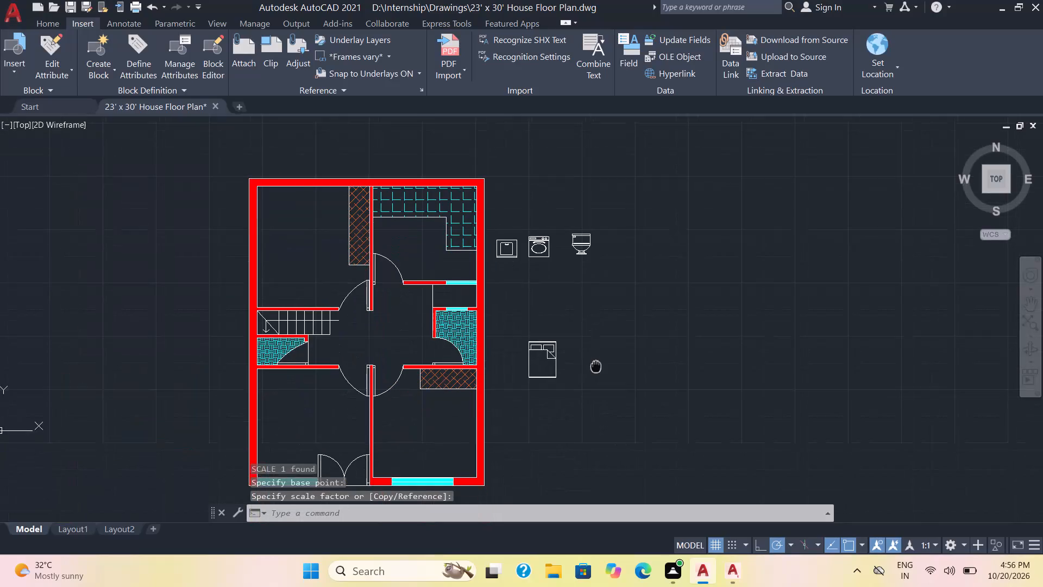
middle_click_drag(596, 365, 595, 362)
Browse from the block libraries to the 01-04-cad-blocks-net-sofas archive in Downloads and open its sofas drawing read-only.
left_click(17, 61)
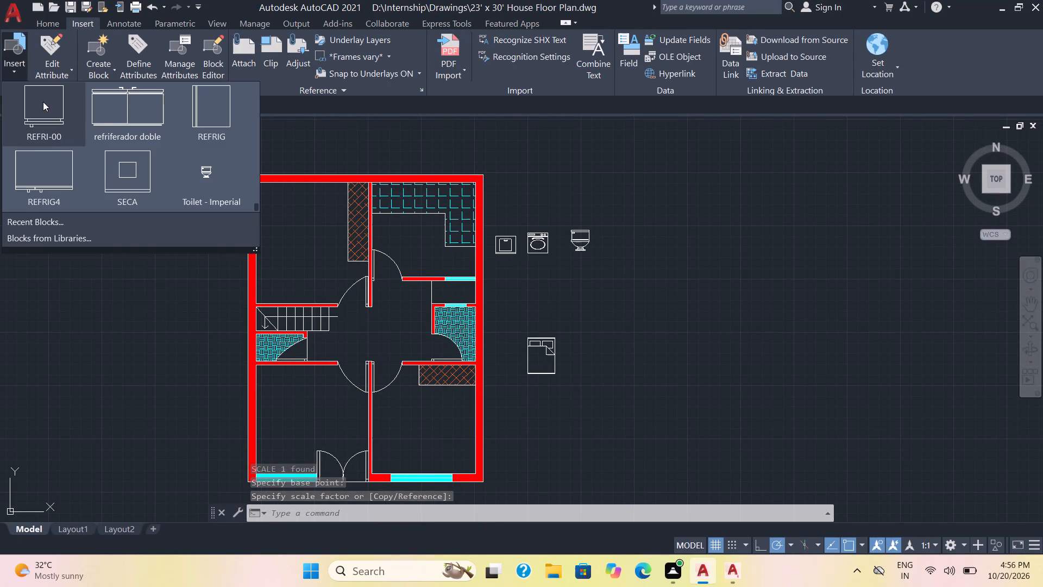
left_click(40, 239)
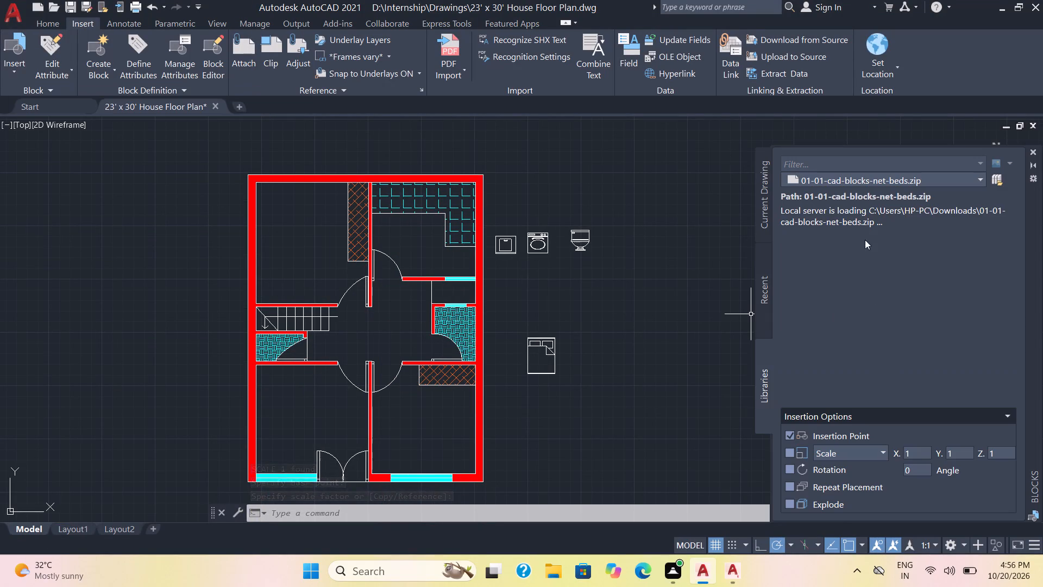
left_click(872, 180)
left_click(845, 246)
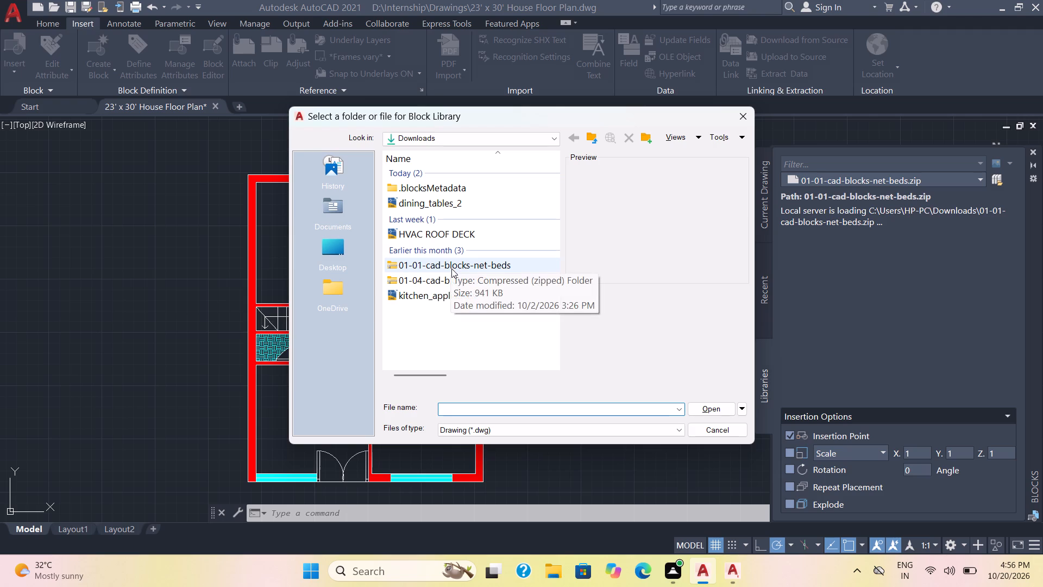
double_click(451, 278)
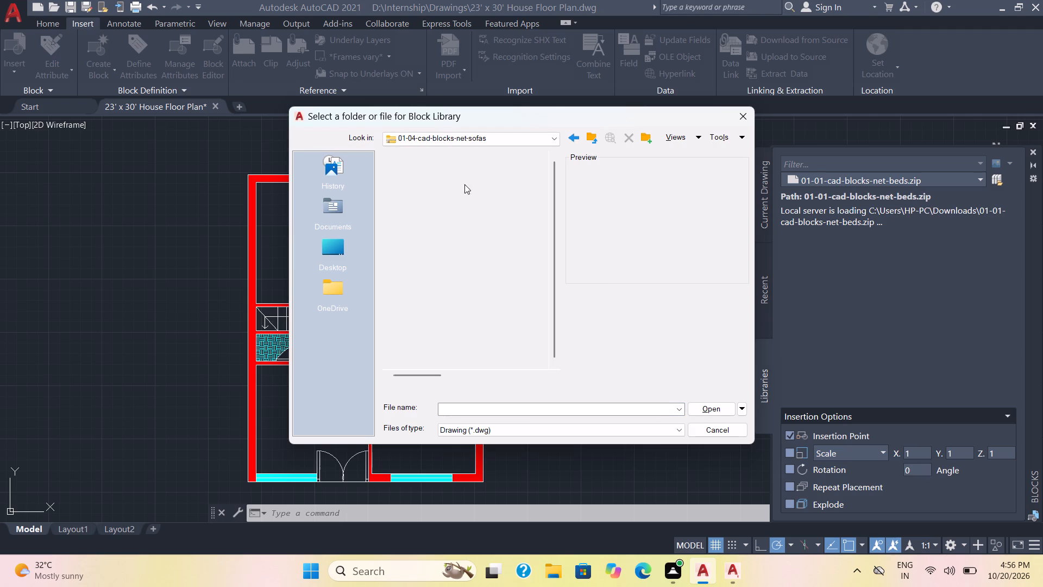
double_click(467, 173)
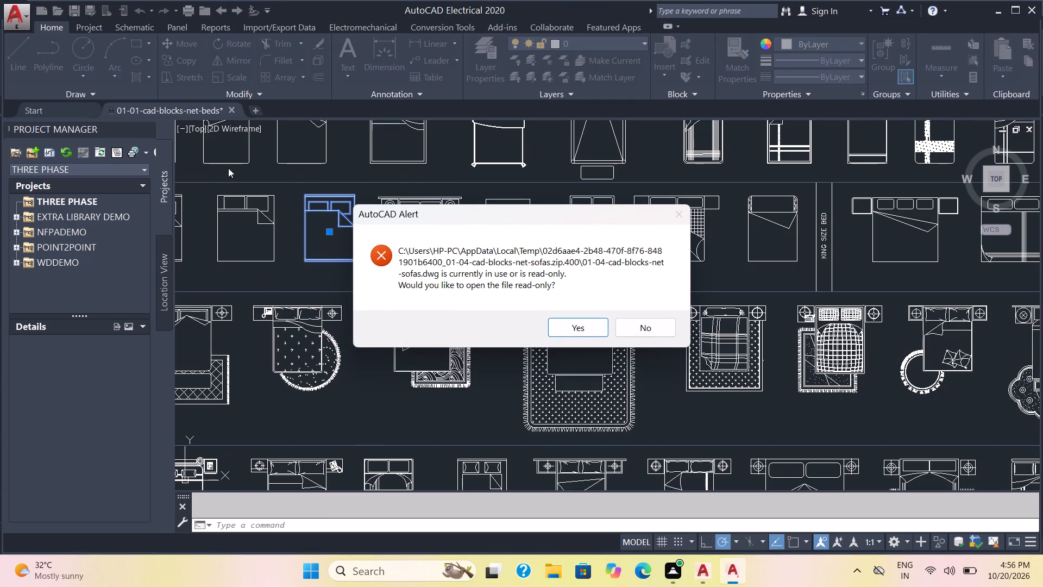
left_click(597, 329)
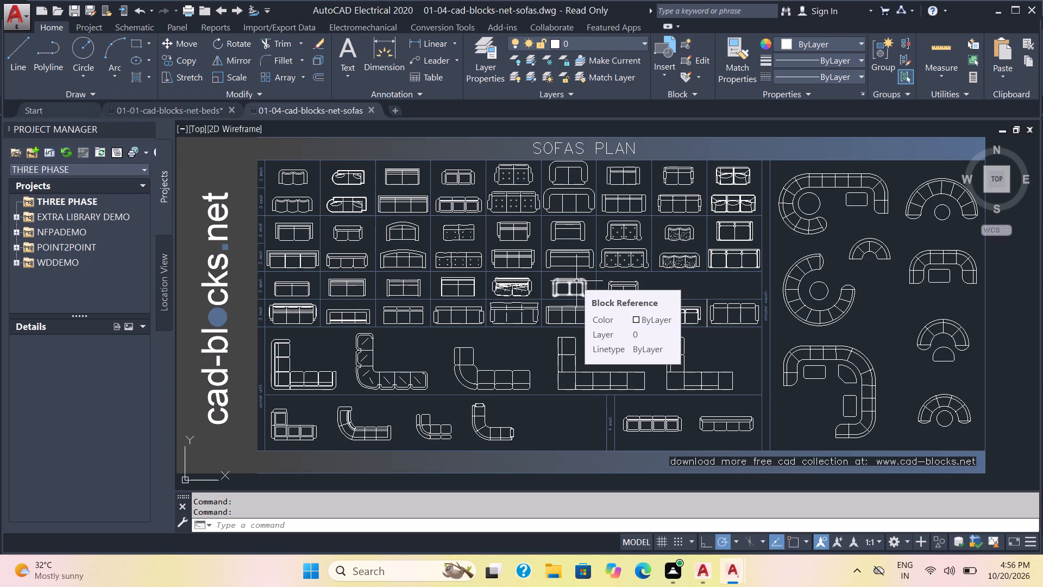
Copy the rounded two-cushion sofa from the fifth row and paste it in the house floor plan drawing, east of the bed.
left_click(576, 281)
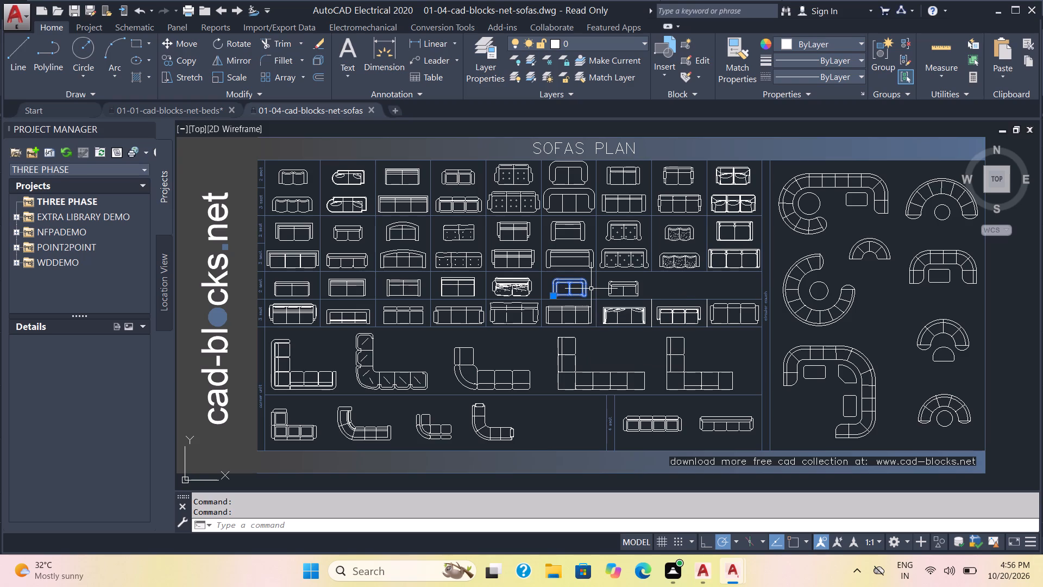
key("ctrl+c")
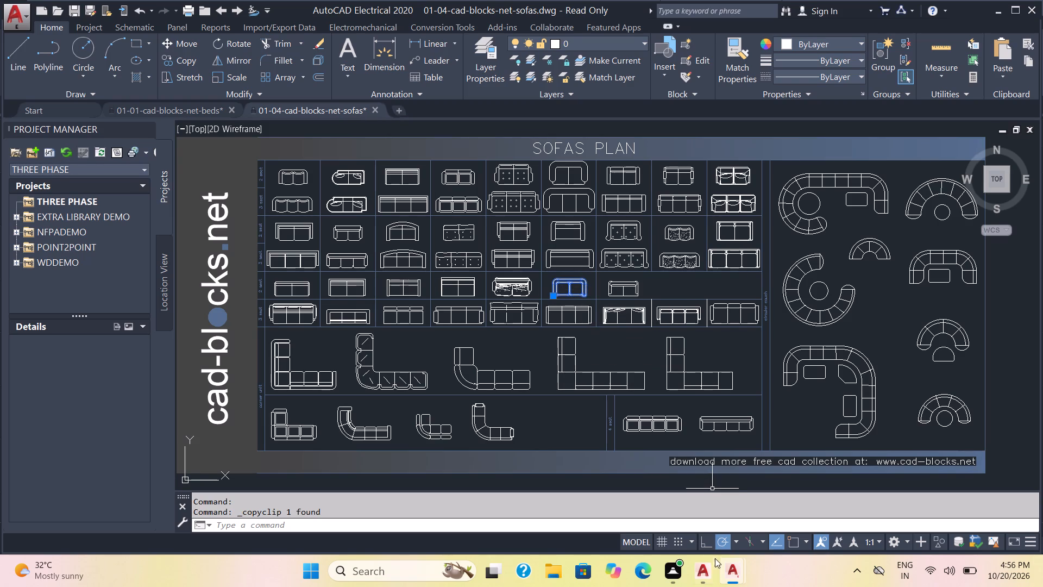
left_click(708, 578)
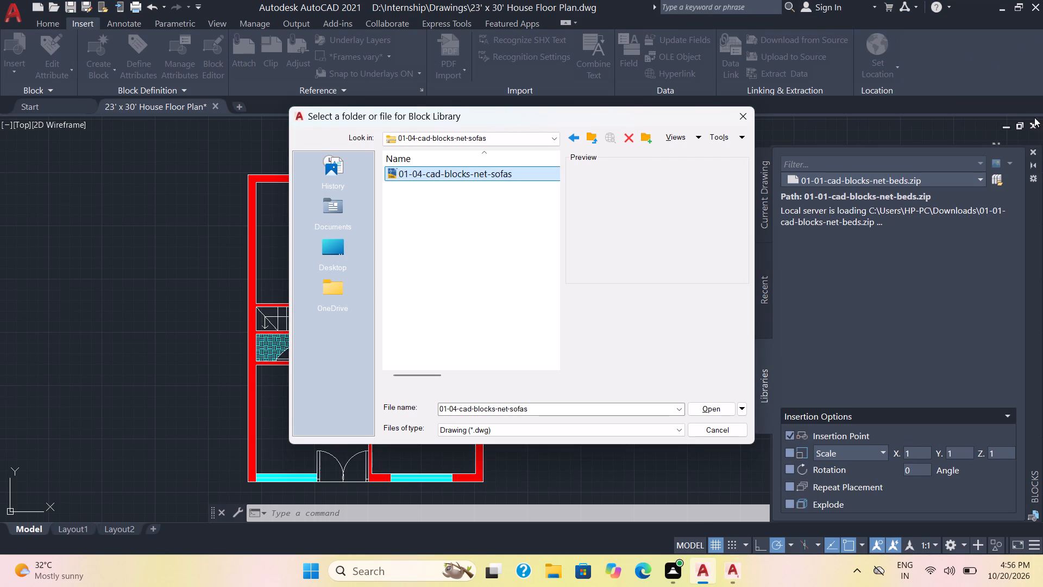
left_click(1036, 122)
left_click(745, 118)
left_click(1034, 151)
left_click(720, 284)
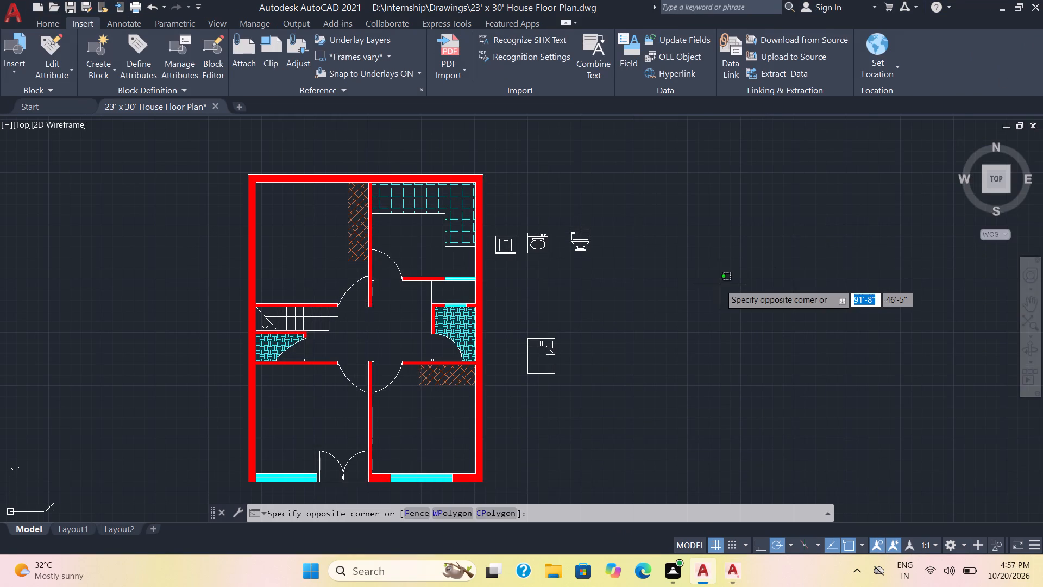
key("ctrl+v")
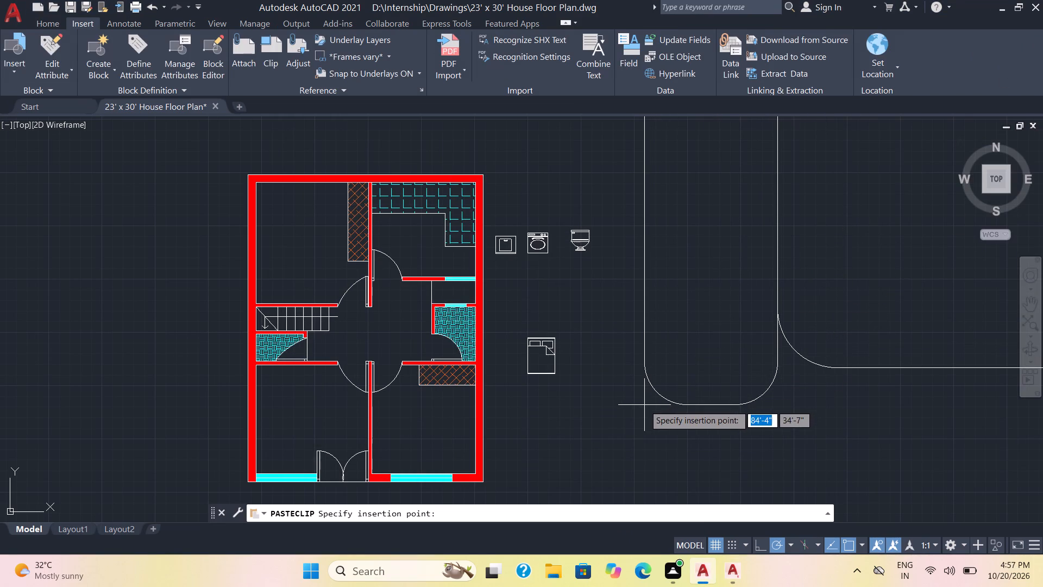
left_click(644, 405)
Scale the oversized pasted two-cushion sofa down freehand from its lower-left corner to roughly room-furniture size.
scroll(688, 395, "down", 4)
left_click(957, 427)
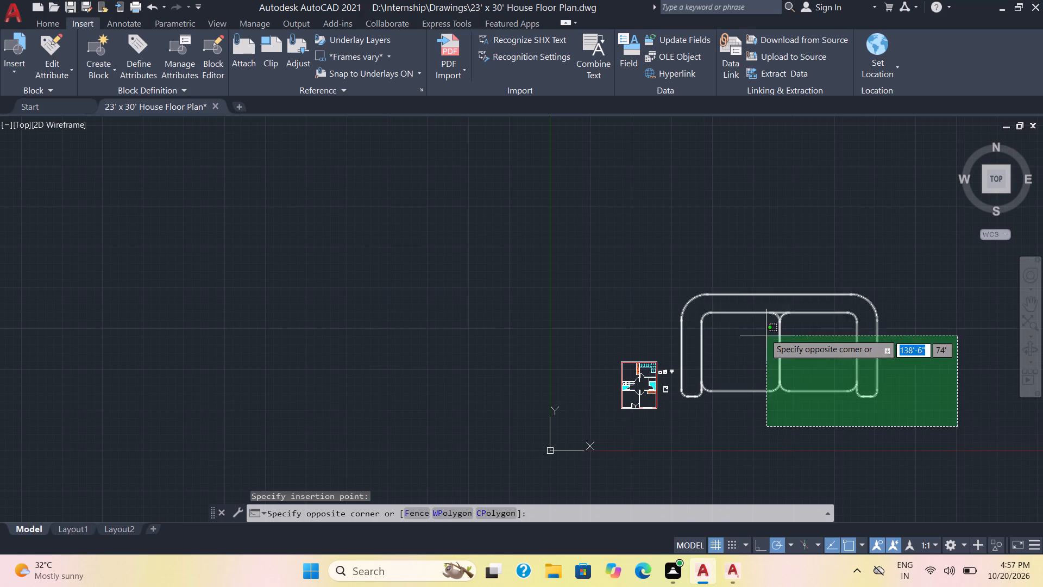
left_click(714, 265)
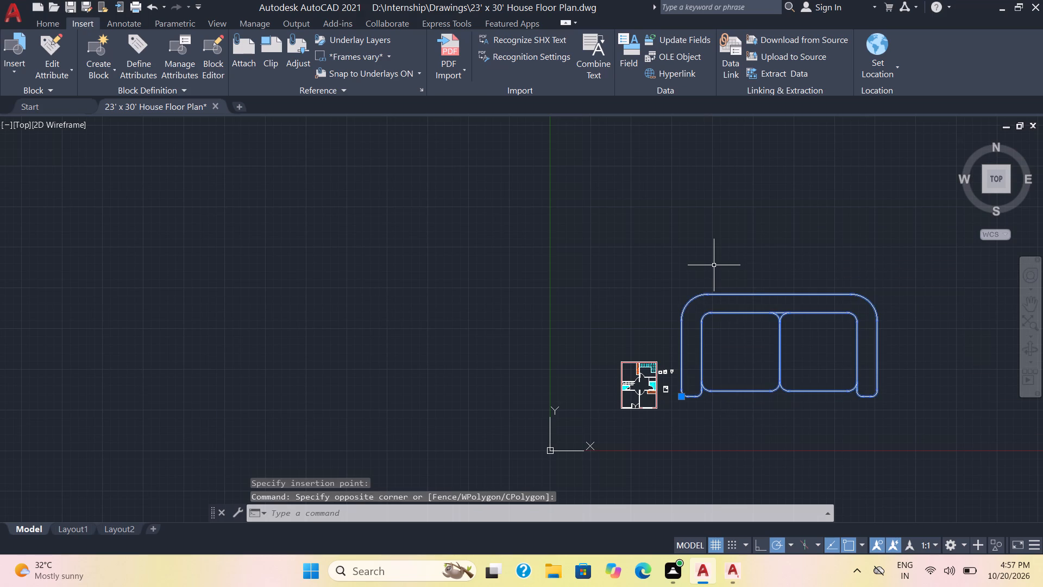
type("sc")
key("Return")
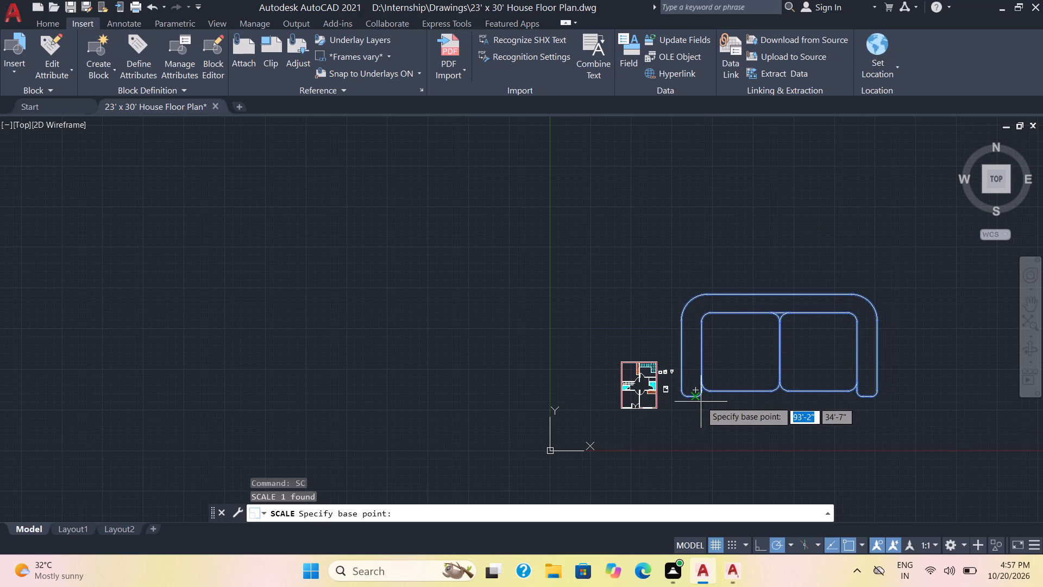
left_click(682, 395)
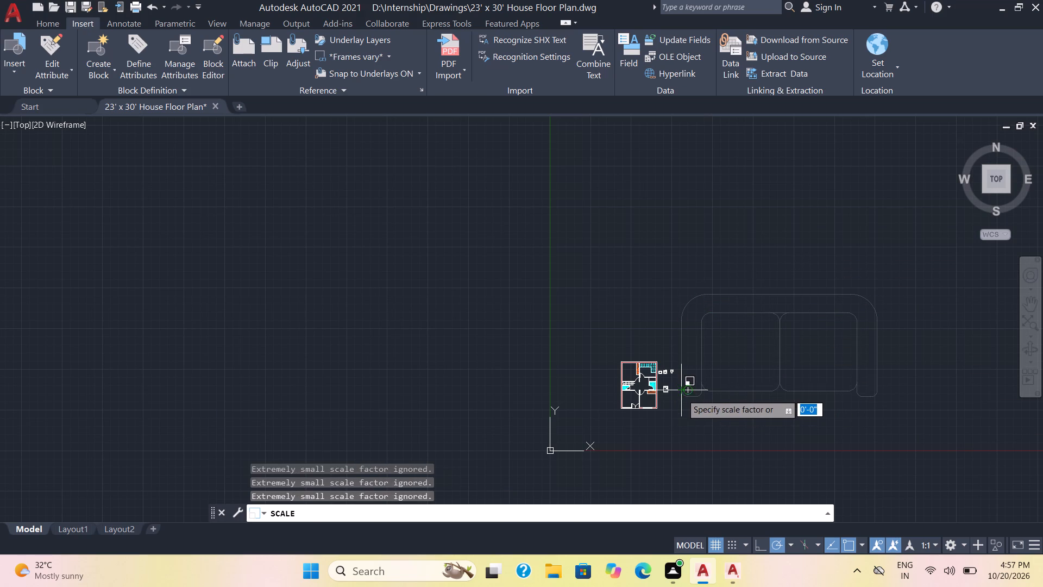
left_click(687, 390)
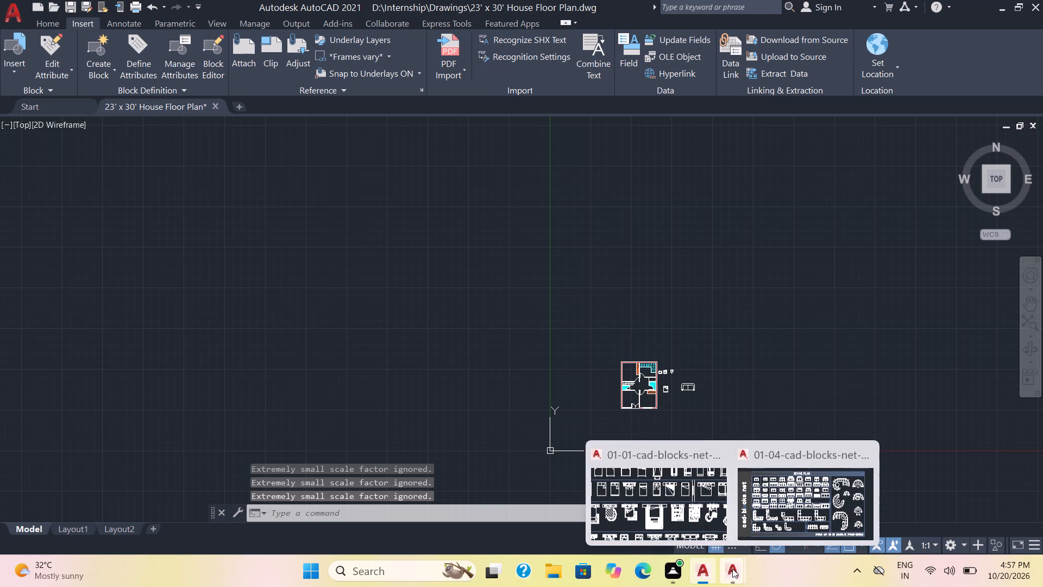
Copy the angular-cornered sofa from the third row of the sofas drawing and paste it in the floor plan, east of the first sofa.
left_click(803, 492)
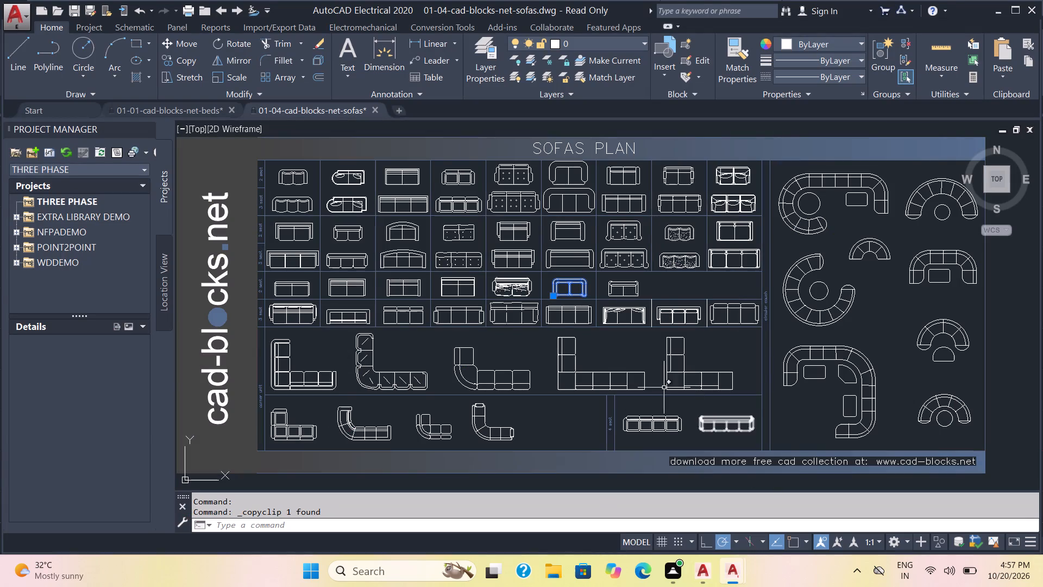
left_click(584, 244)
left_click(569, 233)
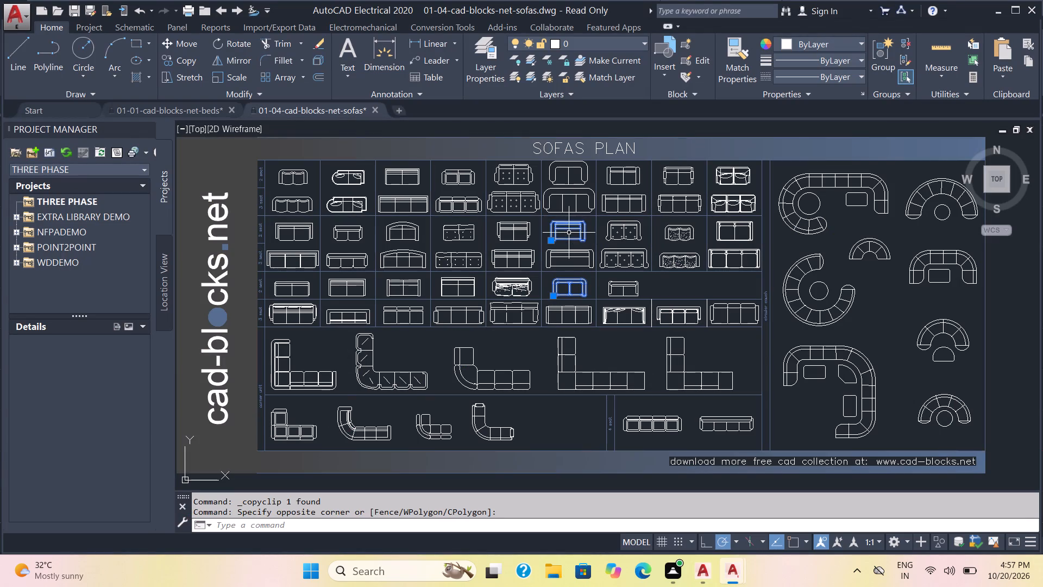
left_click(582, 290)
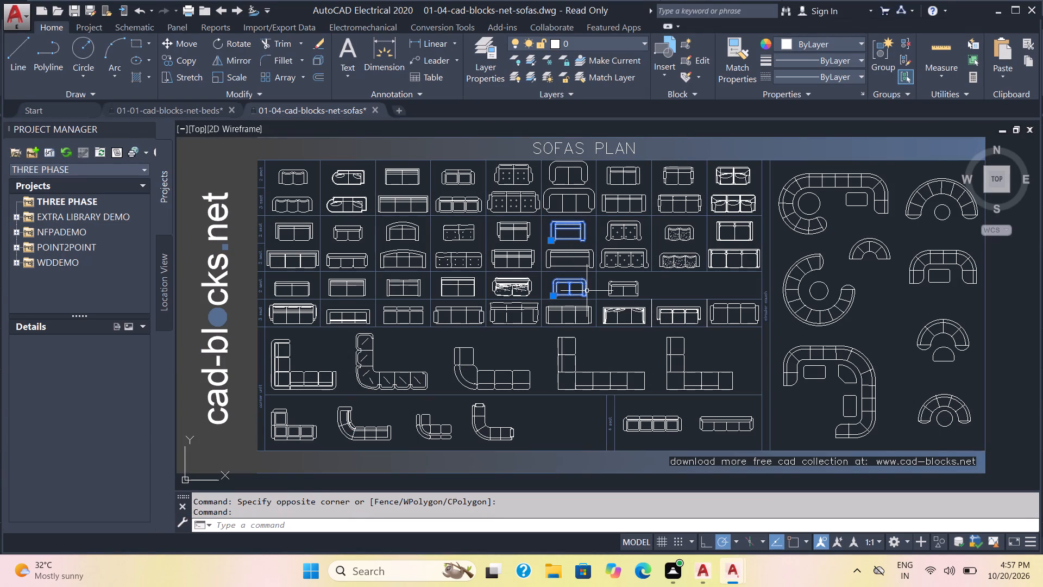
key("Escape")
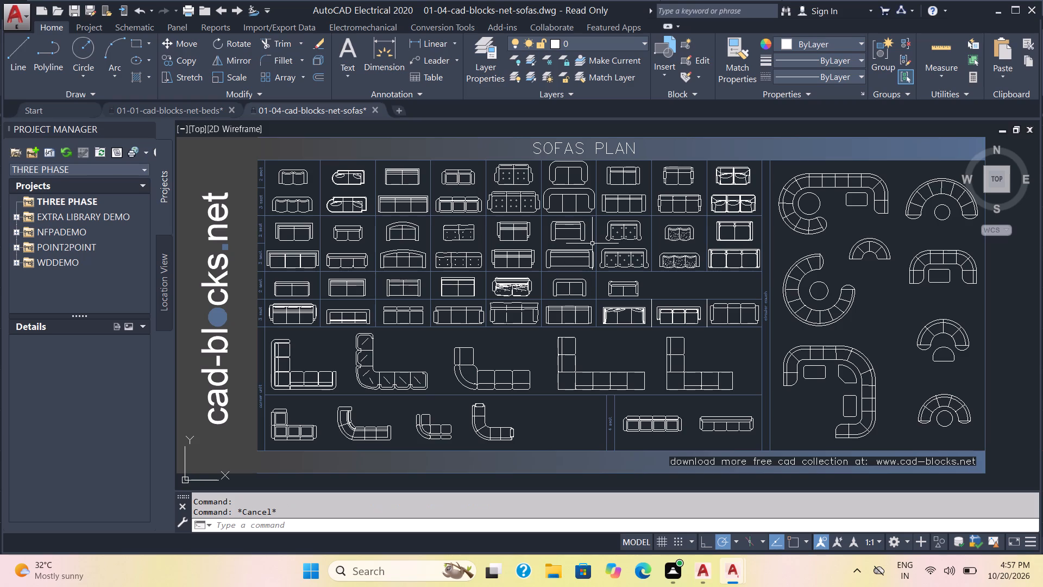
left_click(592, 245)
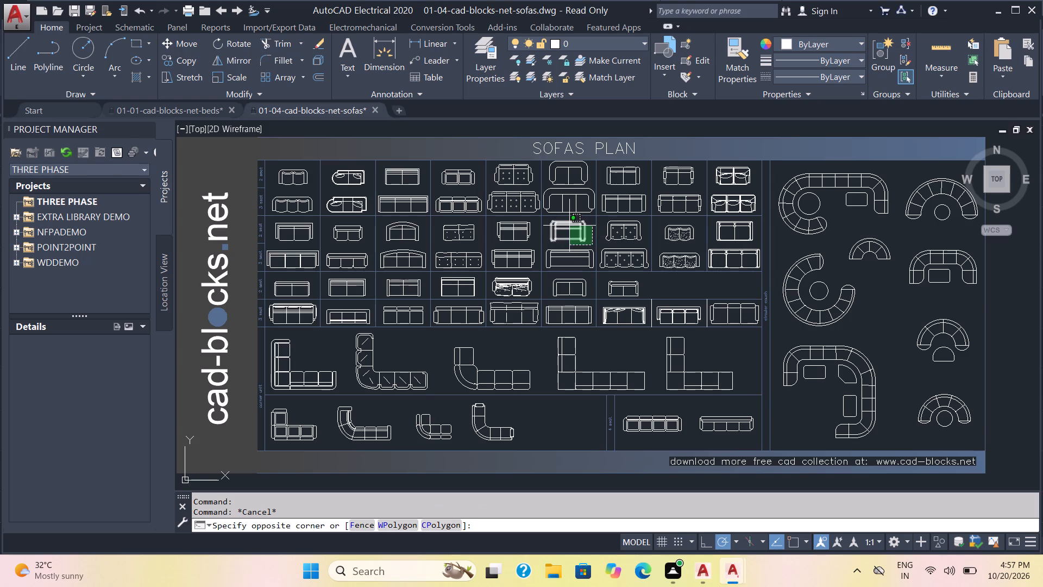
left_click(569, 226)
key("ctrl+c")
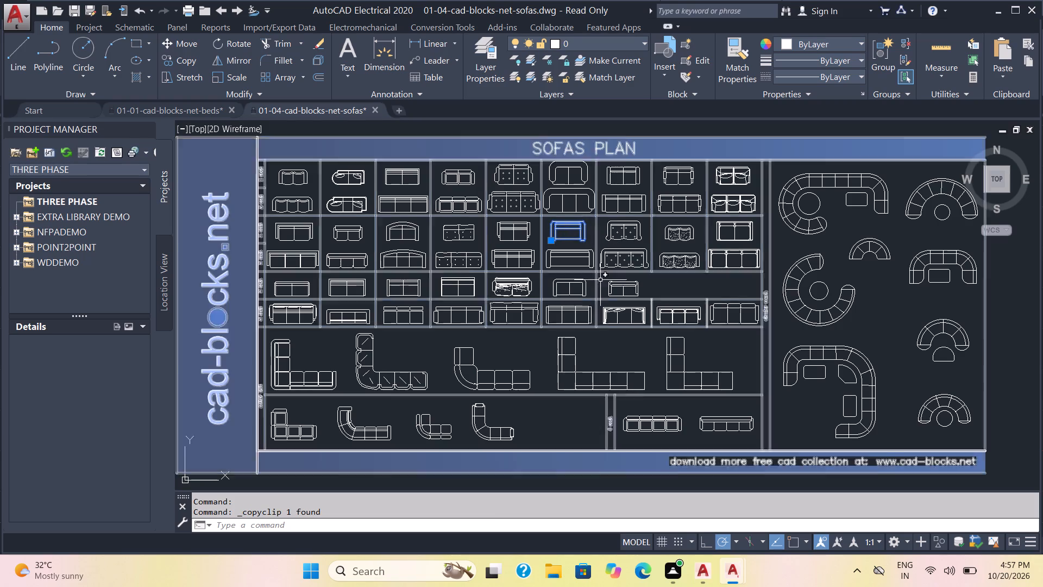
left_click(701, 570)
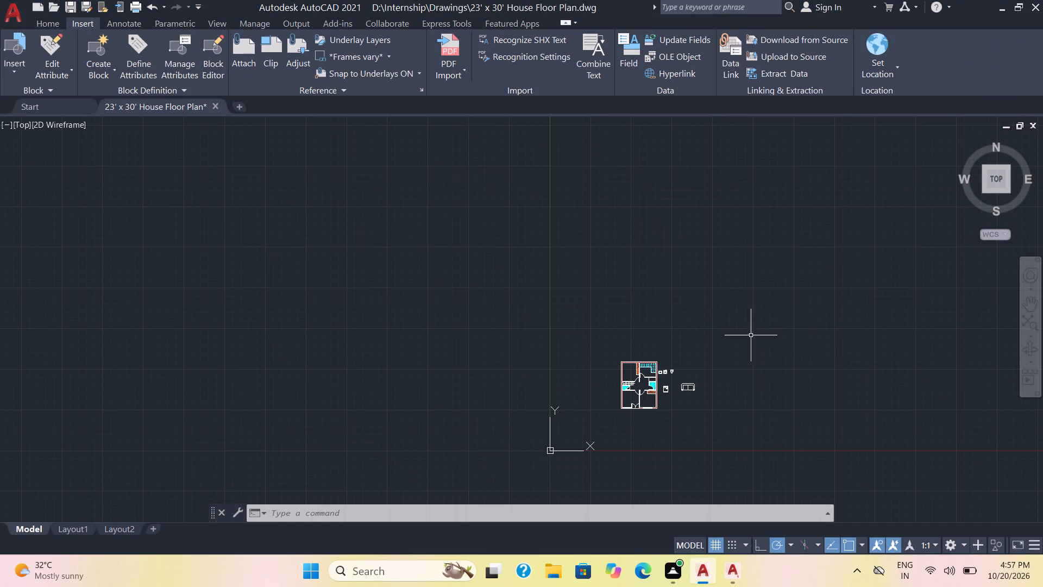
key("ctrl+v")
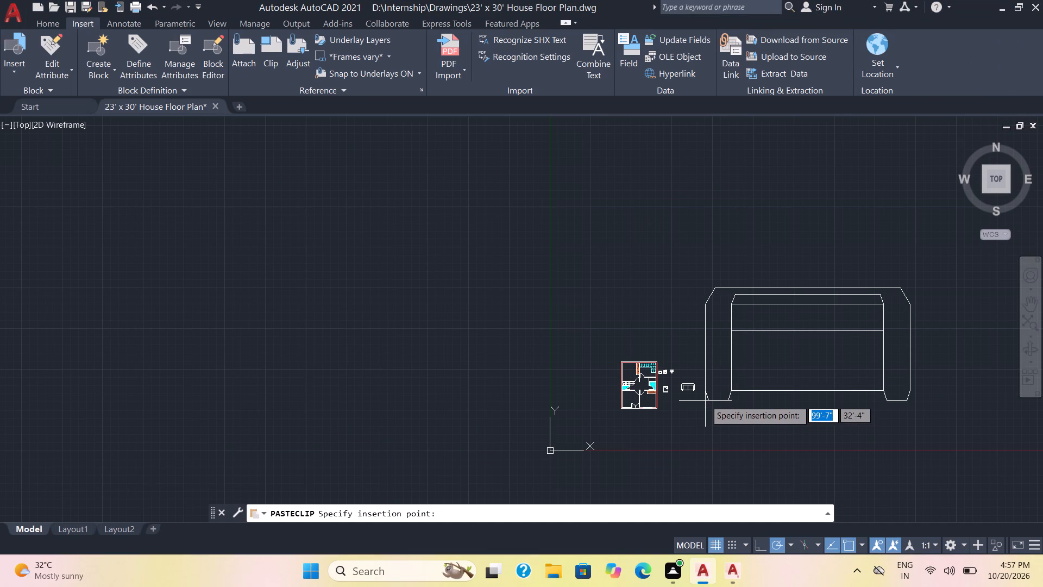
left_click(705, 400)
Scale the oversized angular-cornered sofa down freehand from near its lower-left corner, slightly smaller than the two-cushion sofa.
left_click(900, 434)
left_click(787, 330)
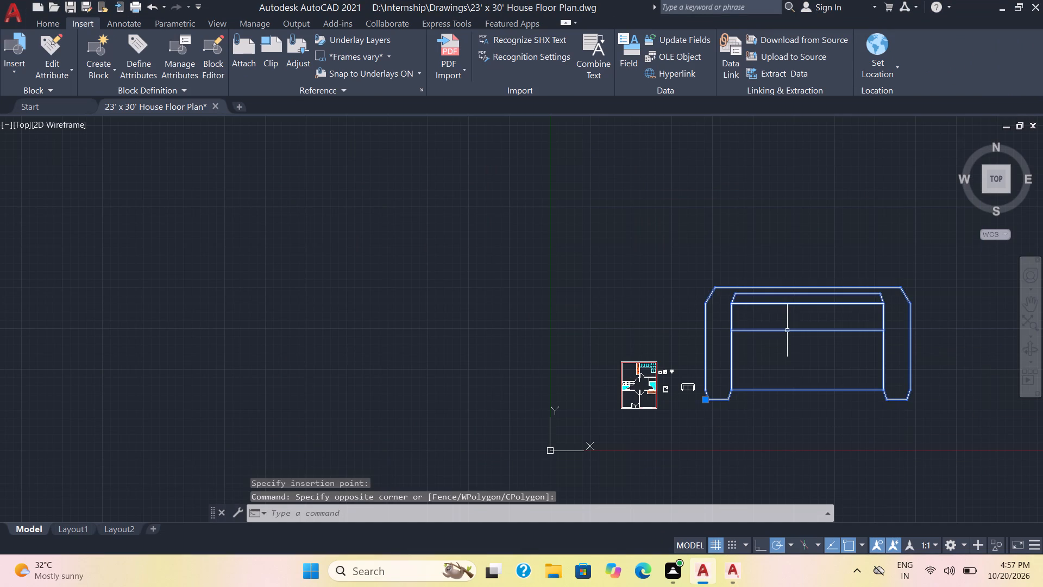
key("s")
key("c")
key("Return")
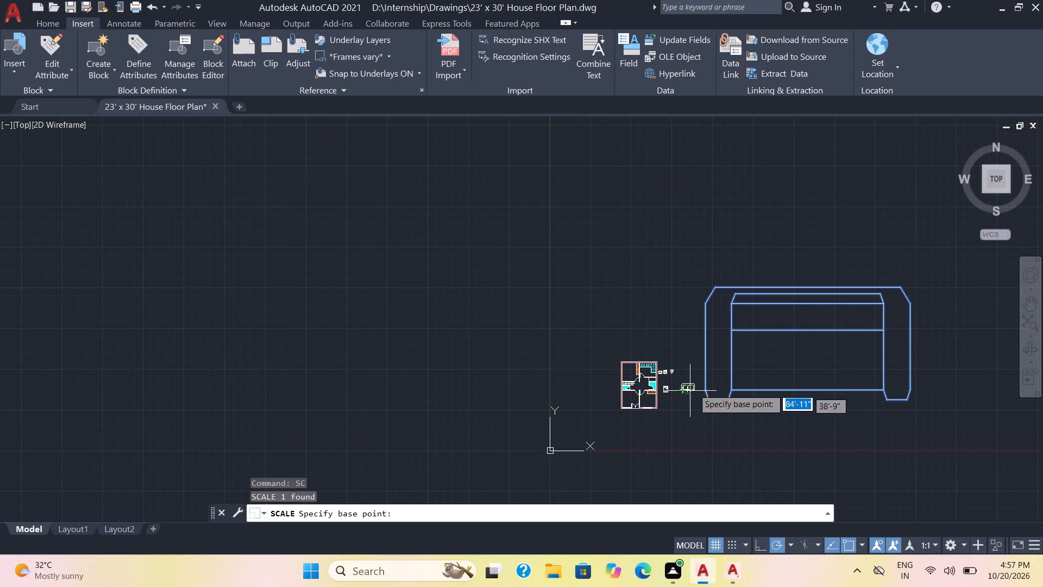
left_click(703, 391)
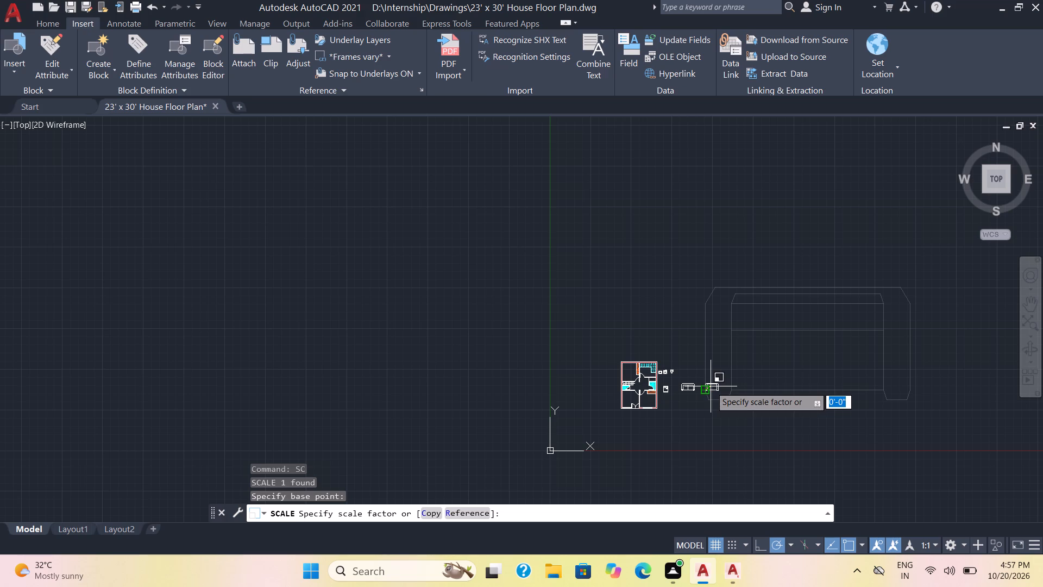
left_click(711, 386)
scroll(727, 417, "up", 1)
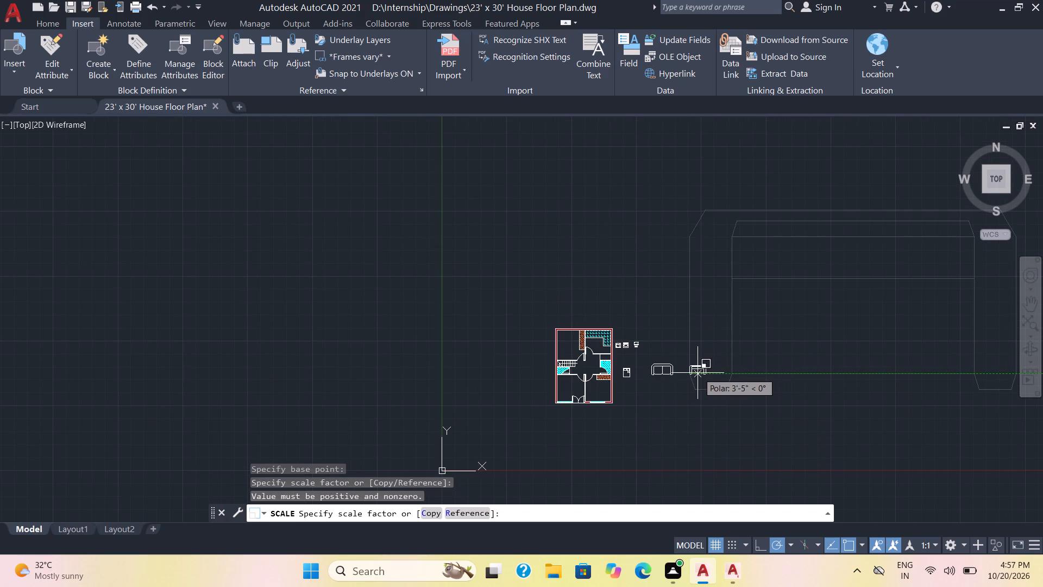
left_click(698, 373)
Open the orange crosshatch of the wardrobe in the plan's upper-left room for editing.
scroll(711, 395, "up", 2)
middle_click_drag(640, 405, 735, 393)
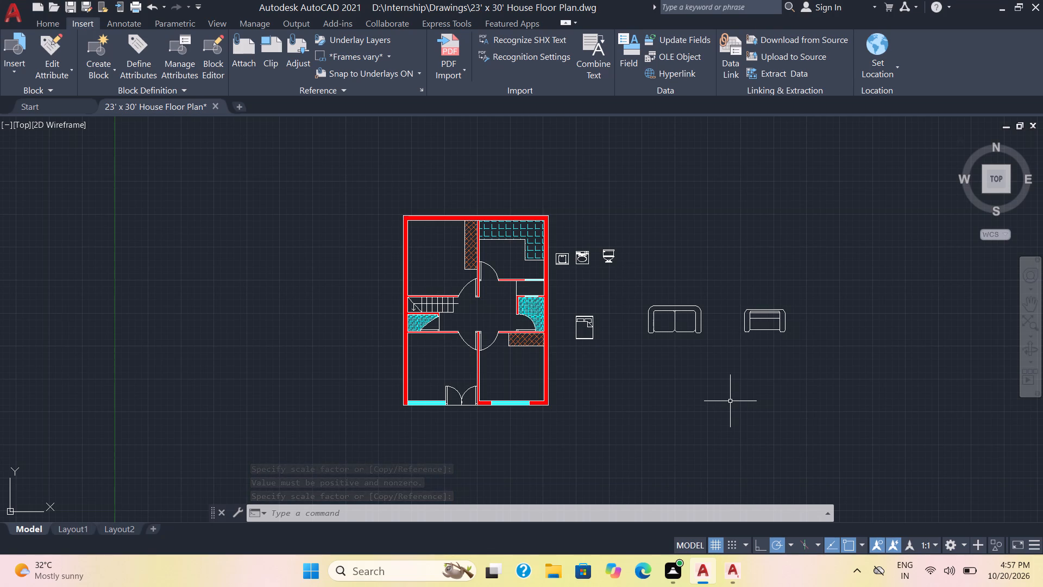
scroll(659, 381, "up", 1)
middle_click_drag(634, 369, 647, 379)
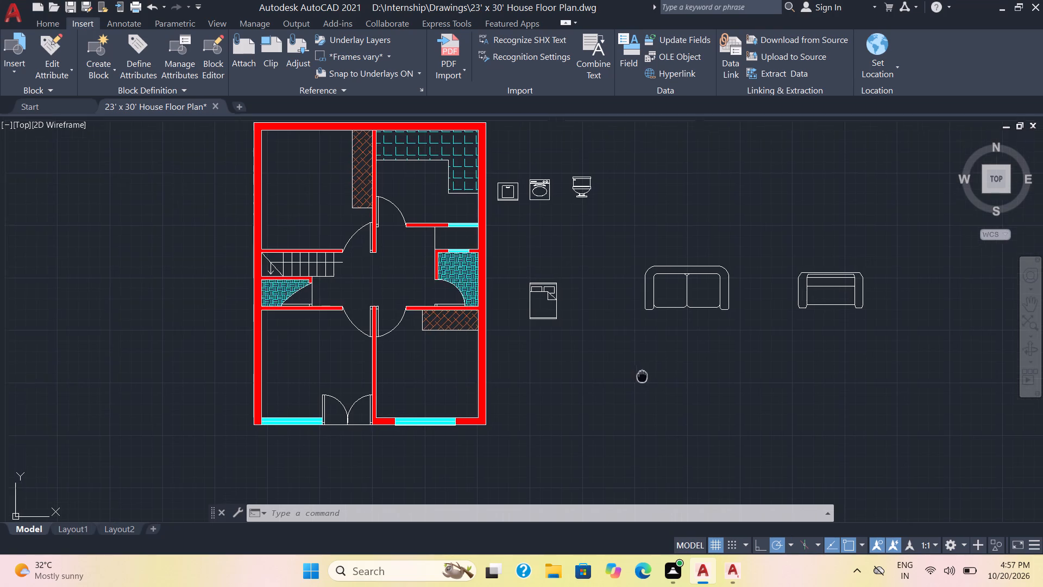
middle_click_drag(647, 379, 808, 439)
double_click(530, 254)
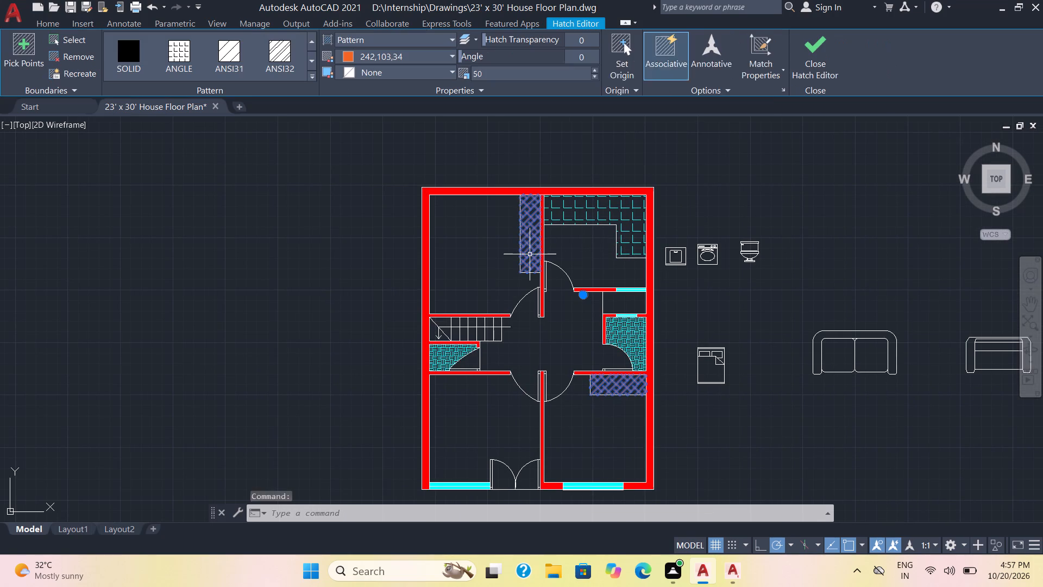
Recolour the wardrobe crosshatch to yellow 248,215,49 and finish the hatch edit.
left_click(454, 59)
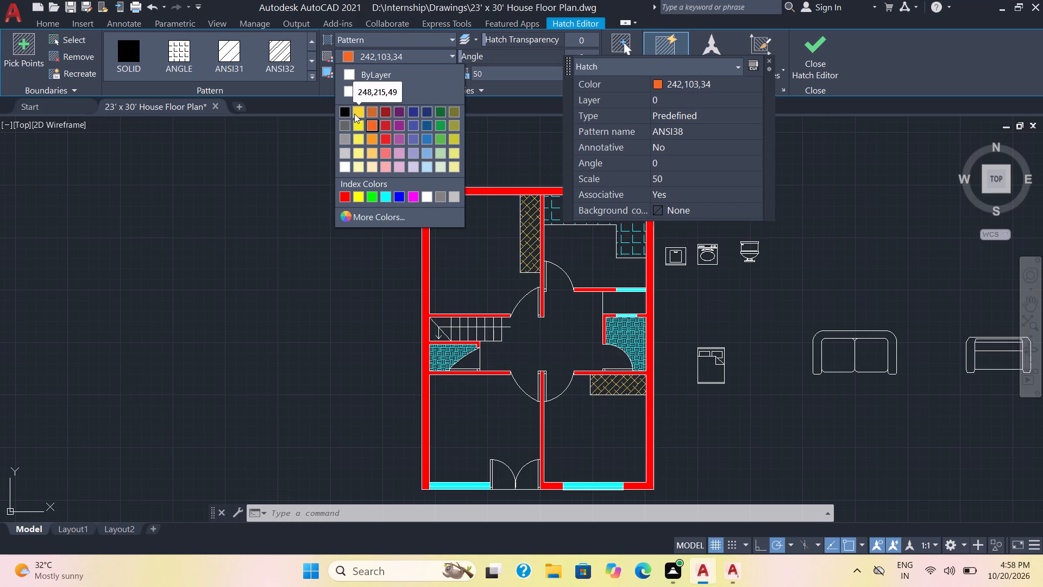
left_click(356, 114)
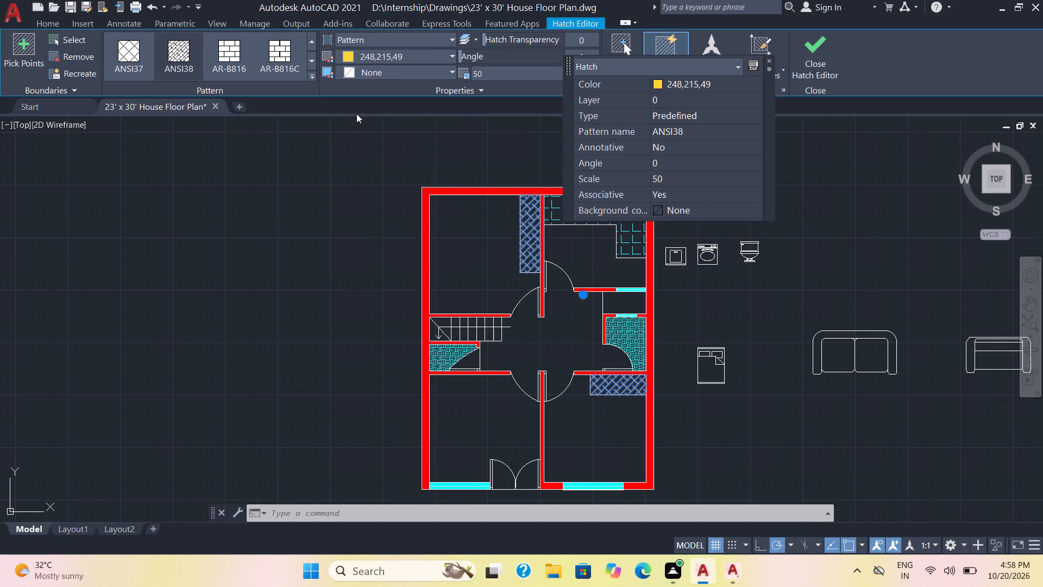
left_click(814, 50)
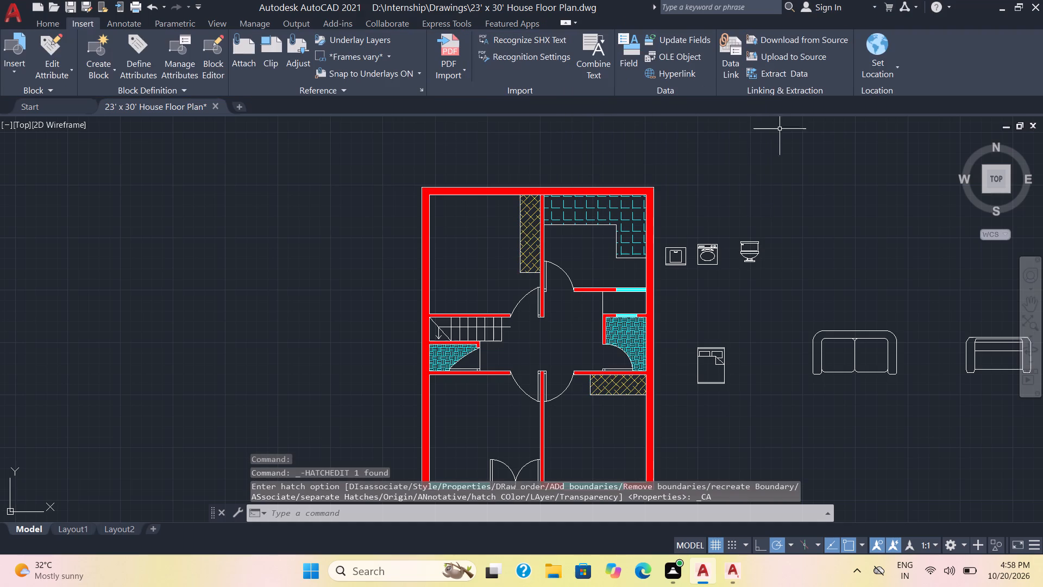
Copy the bed block from beside the plan into the upper-left bedroom, west of the wardrobe.
middle_click_drag(757, 165, 765, 96)
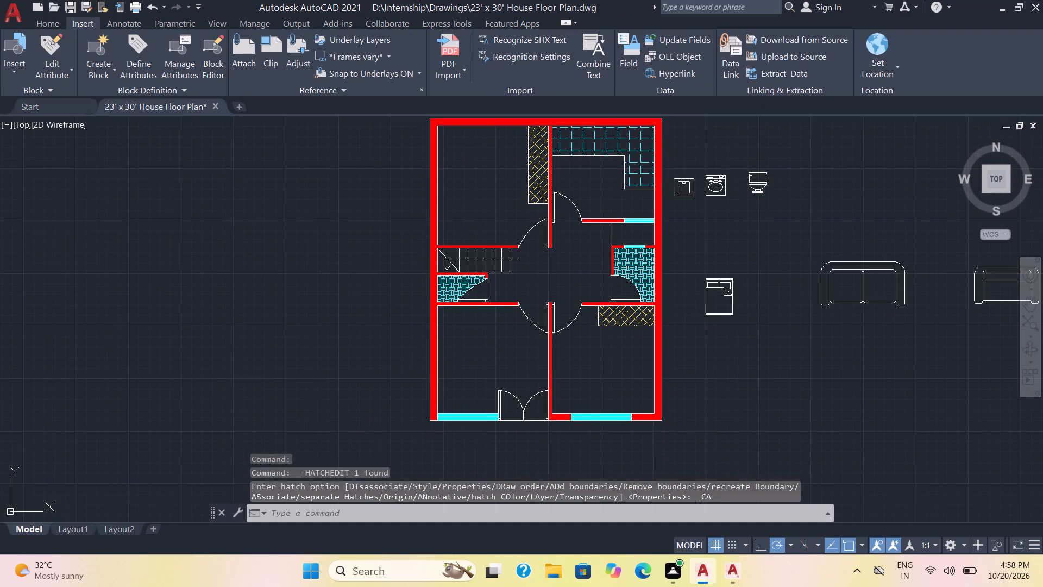
left_click(751, 334)
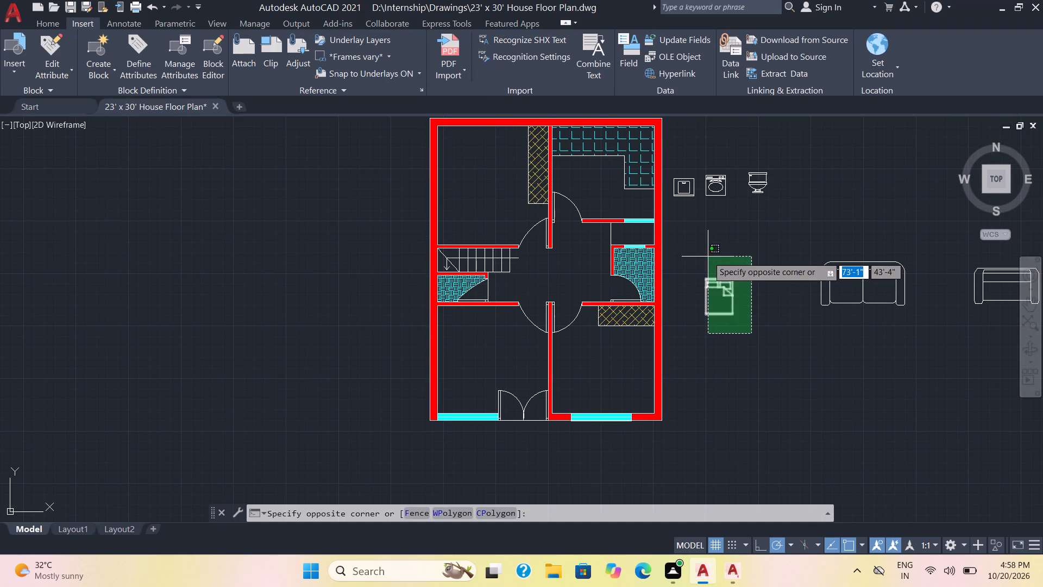
left_click(706, 257)
key("c")
key("o")
key("Return")
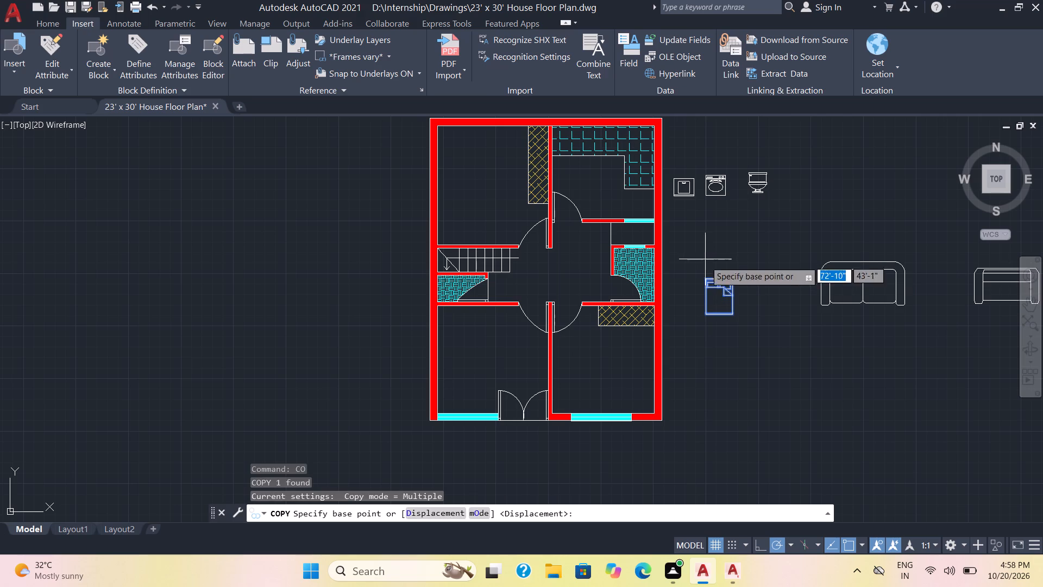
left_click(718, 296)
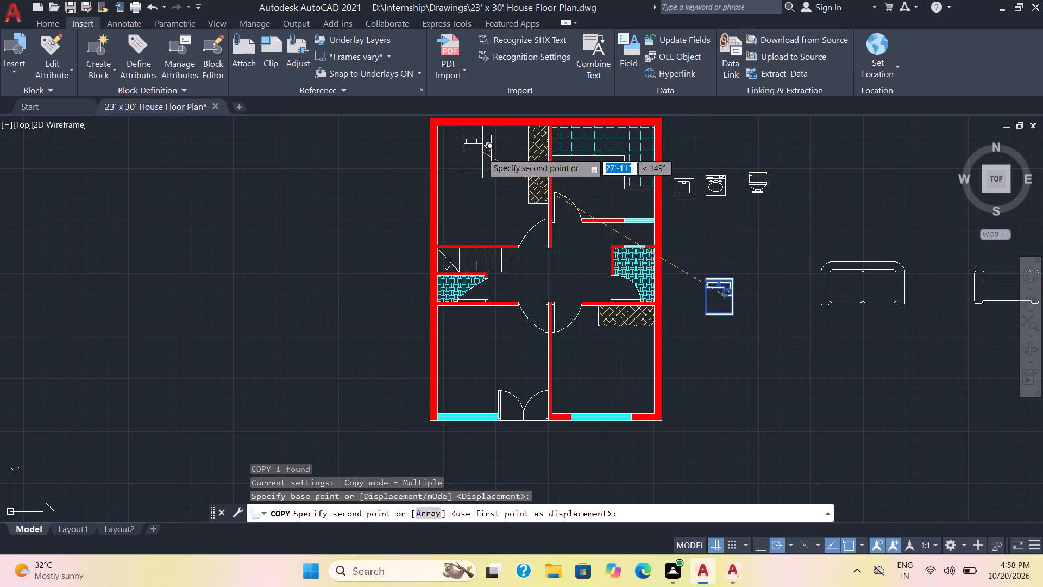
left_click(482, 161)
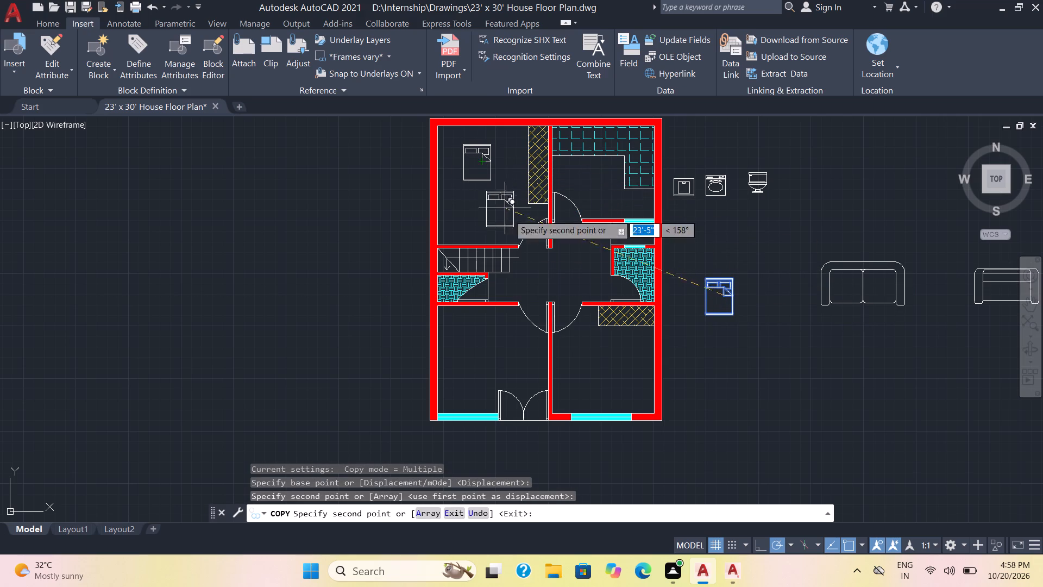
key("Escape")
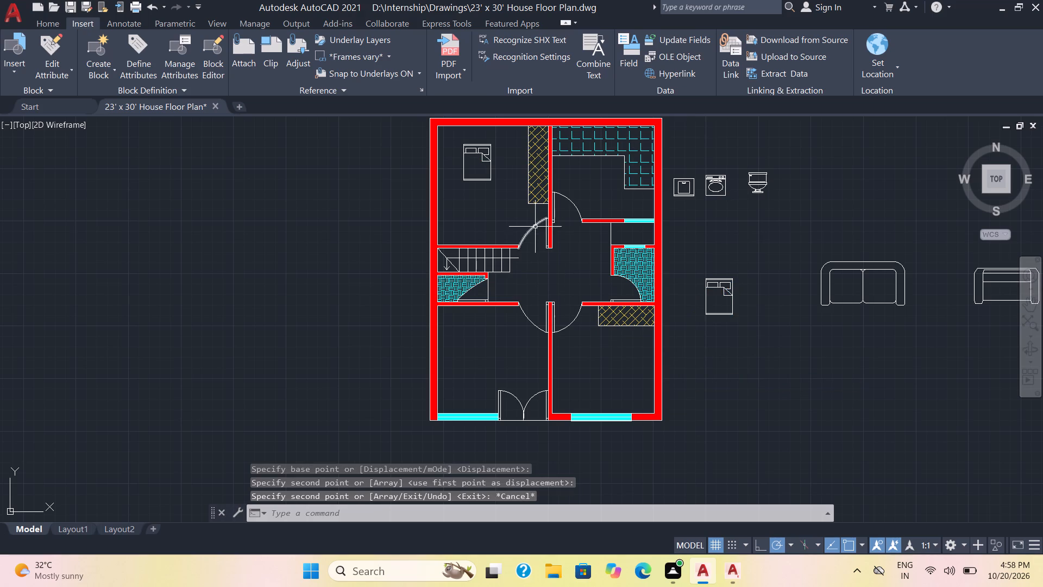
Scale the copied bed up freehand to about twice its size, from its lower-right corner.
left_click(511, 180)
left_click(471, 163)
type("sc")
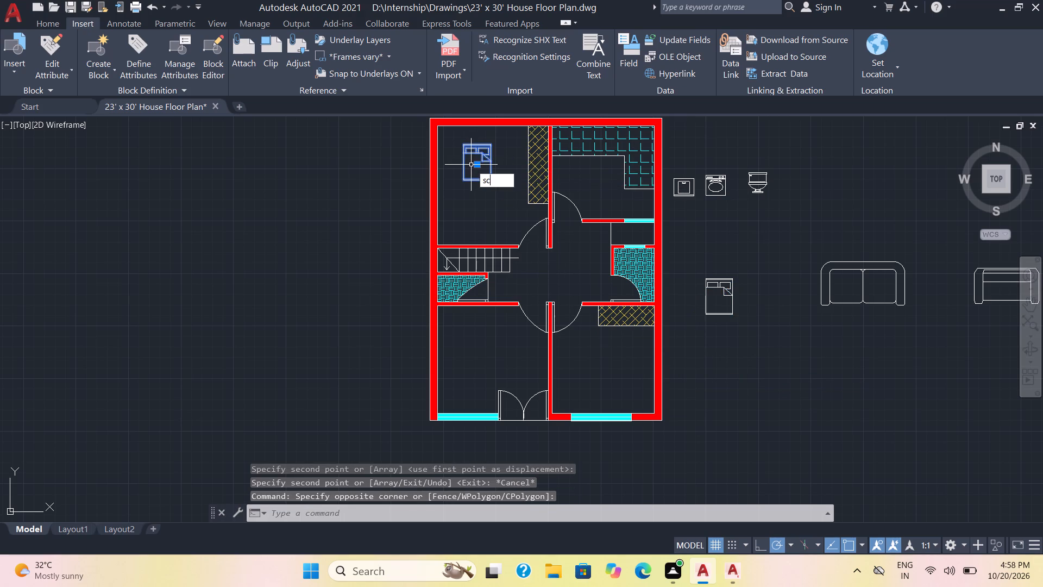
key("Return")
left_click(488, 179)
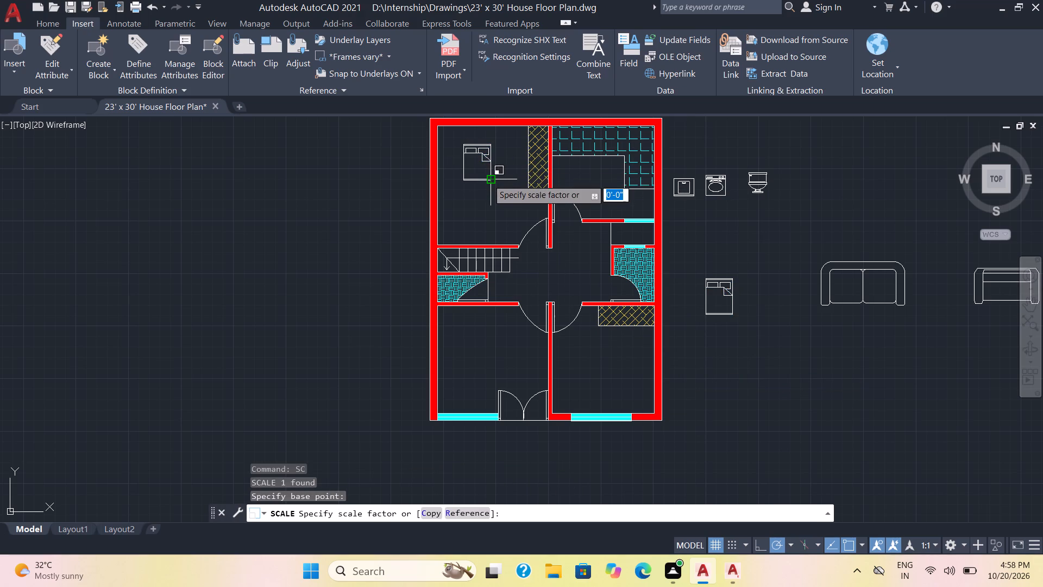
left_click(508, 209)
Move the enlarged bed down and right so it sits inside the upper-left bedroom, headboard just below the top wall.
left_click(508, 205)
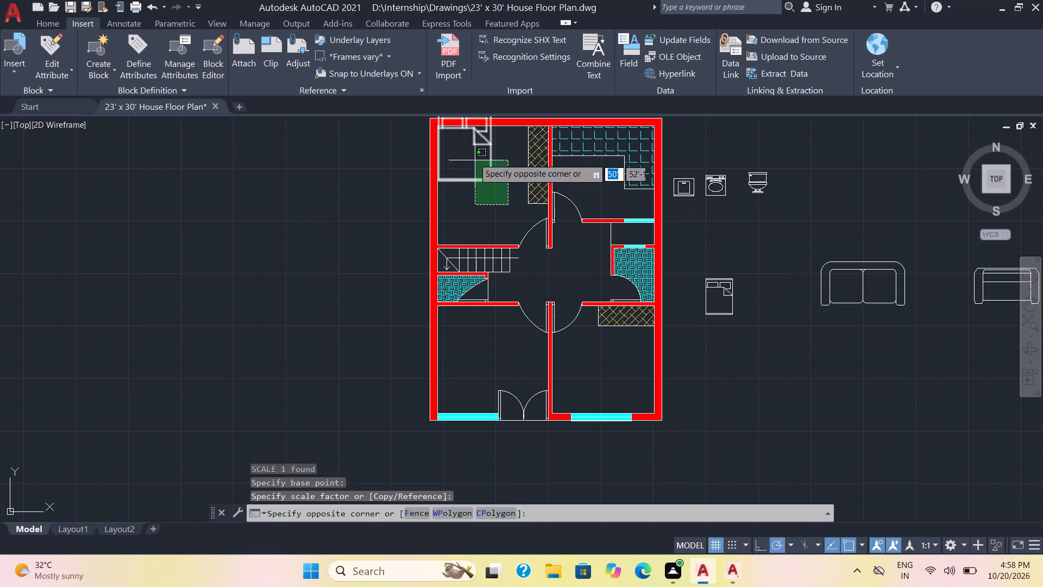
left_click(472, 157)
key("m")
key("Return")
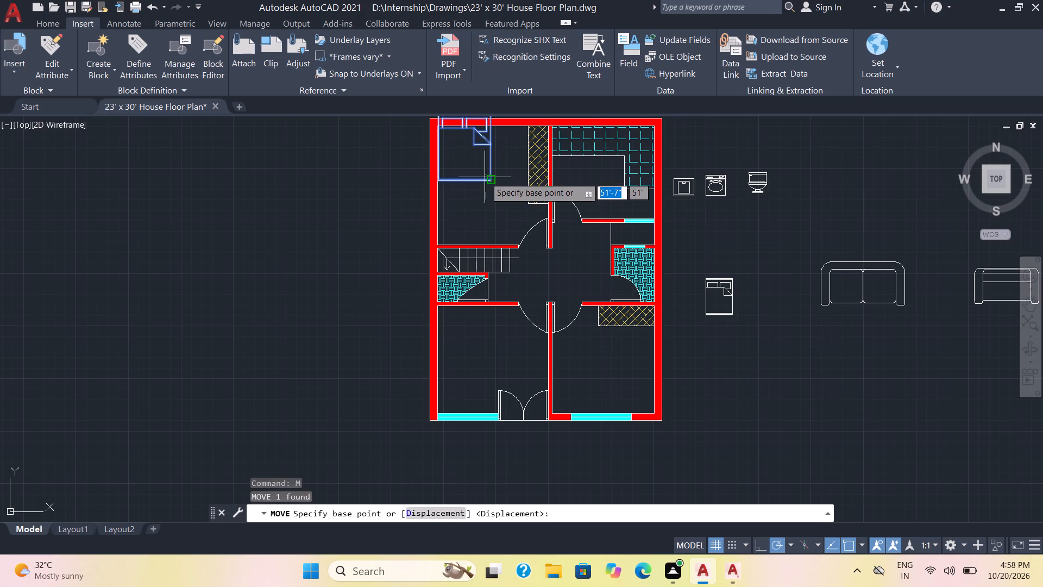
left_click(488, 181)
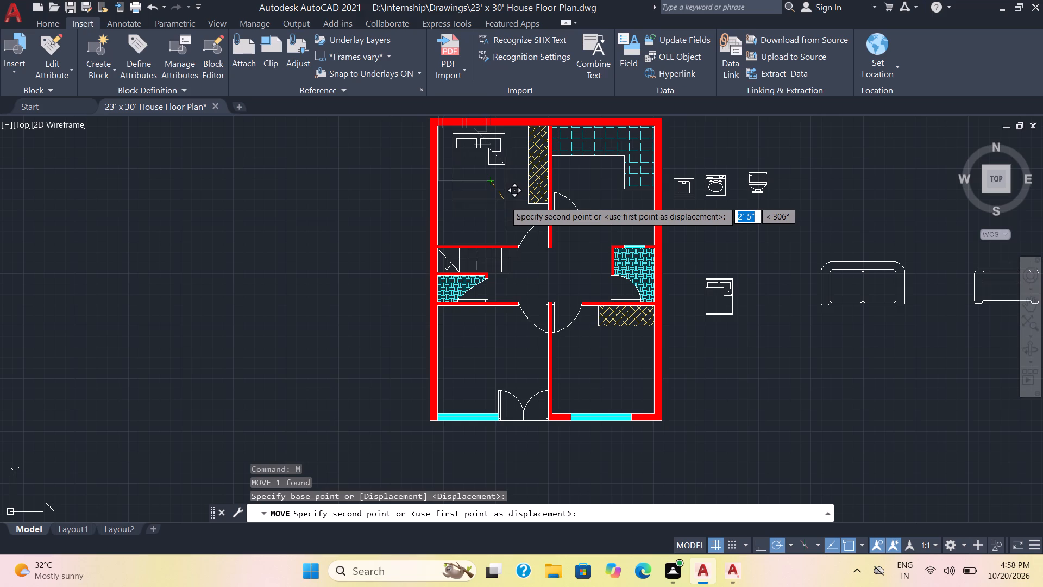
left_click(505, 201)
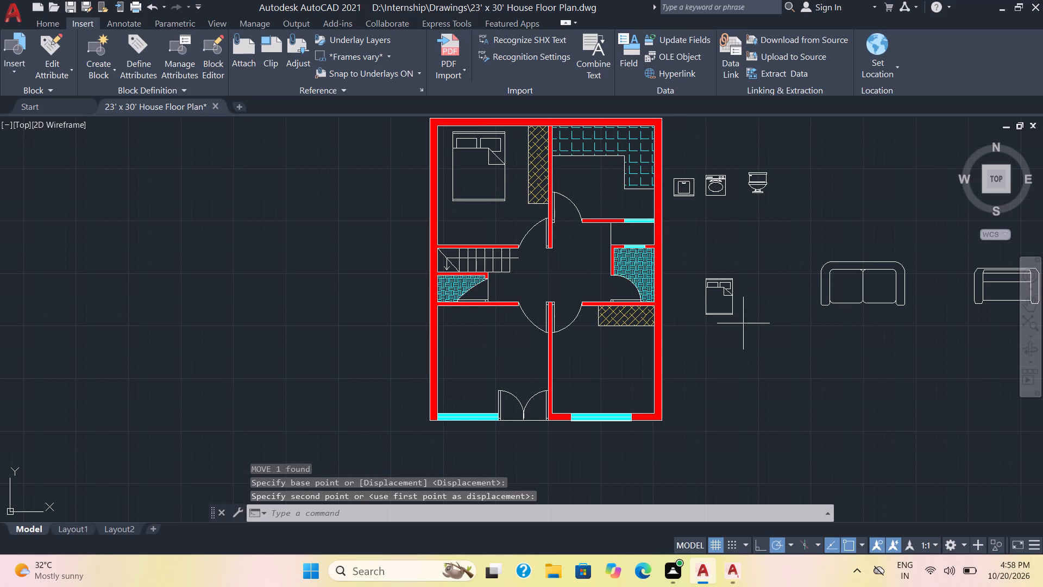
Rotate the original bed outside the plan 180 degrees about its upper-right corner so its pillows face down.
left_click(743, 323)
left_click(708, 270)
key("r")
key("o")
key("Return")
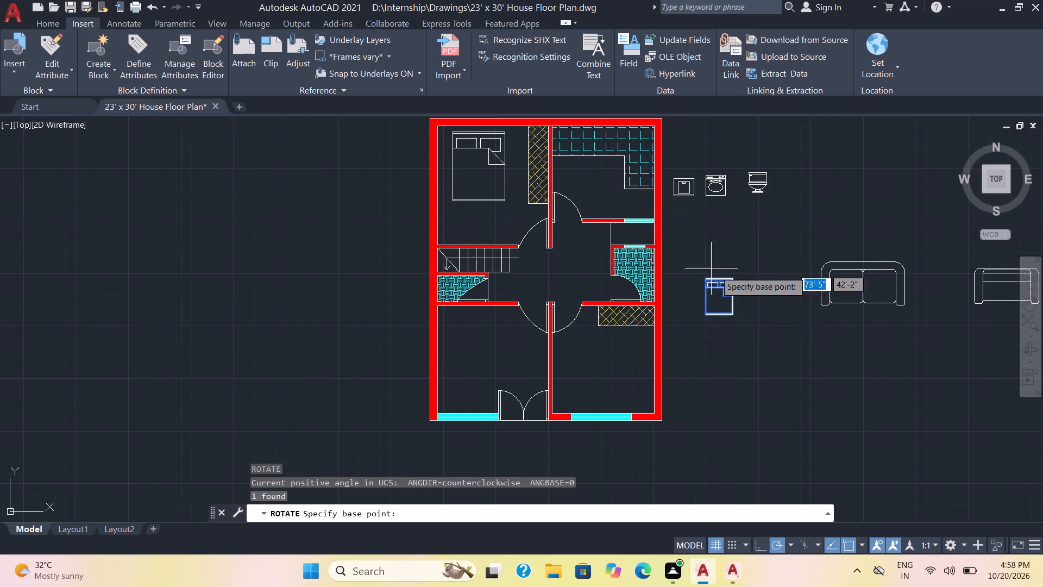
left_click(732, 278)
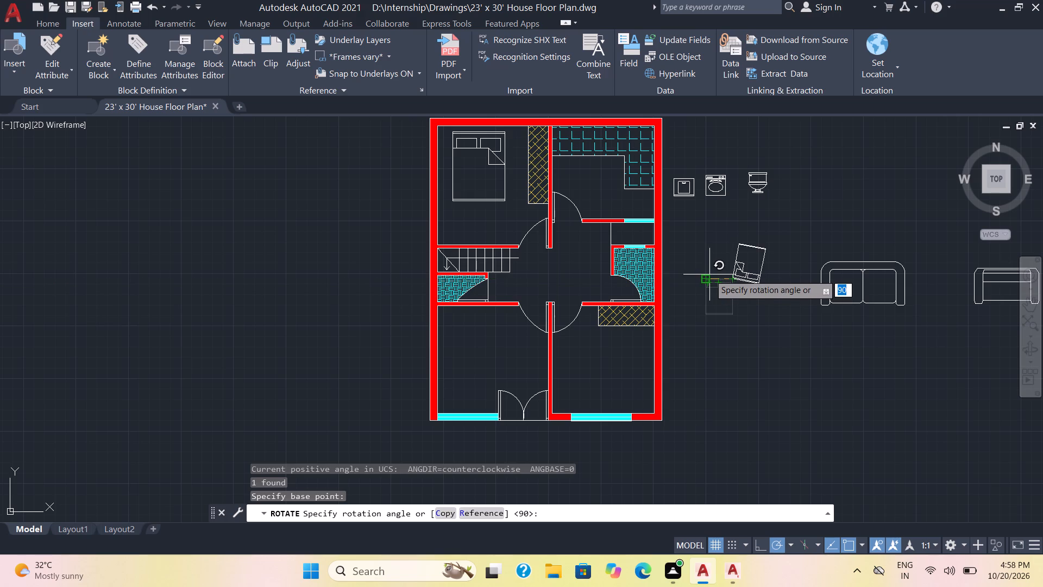
left_click(709, 277)
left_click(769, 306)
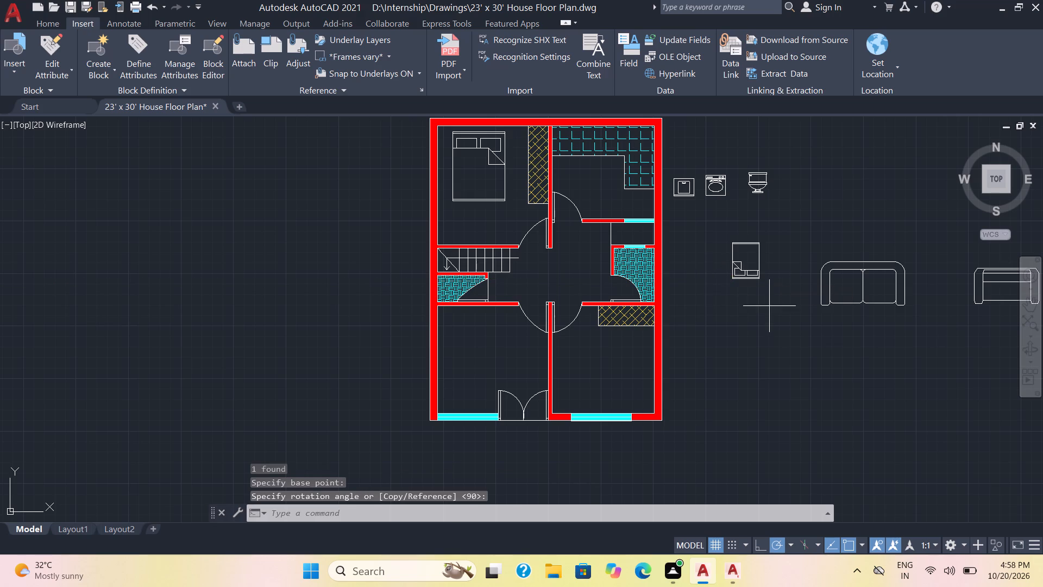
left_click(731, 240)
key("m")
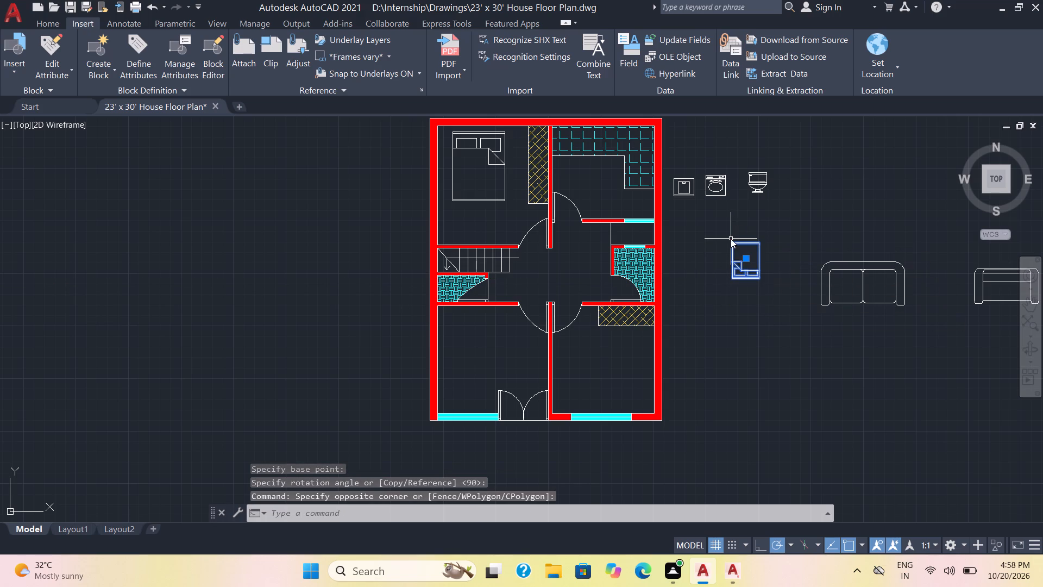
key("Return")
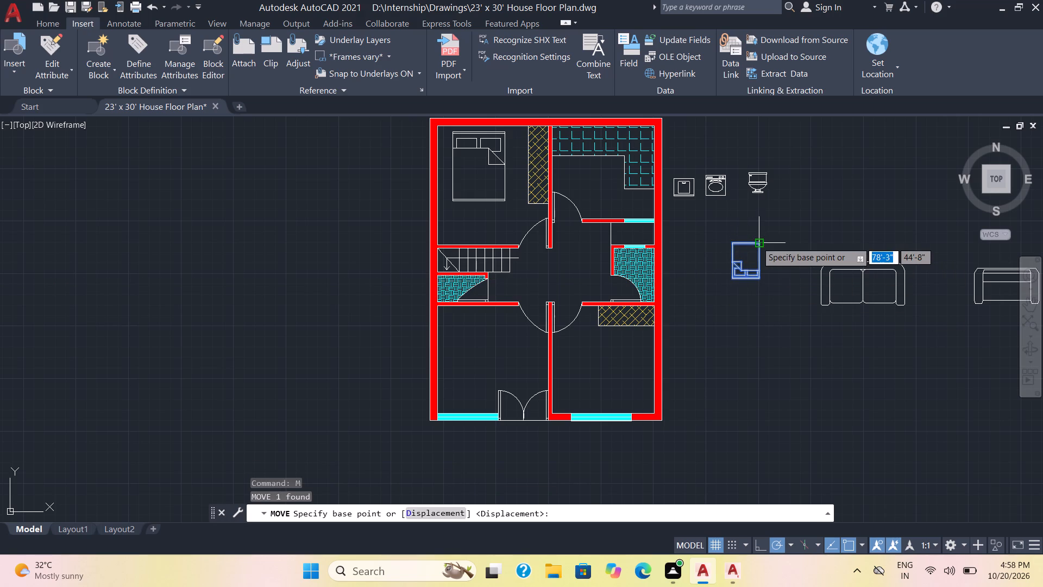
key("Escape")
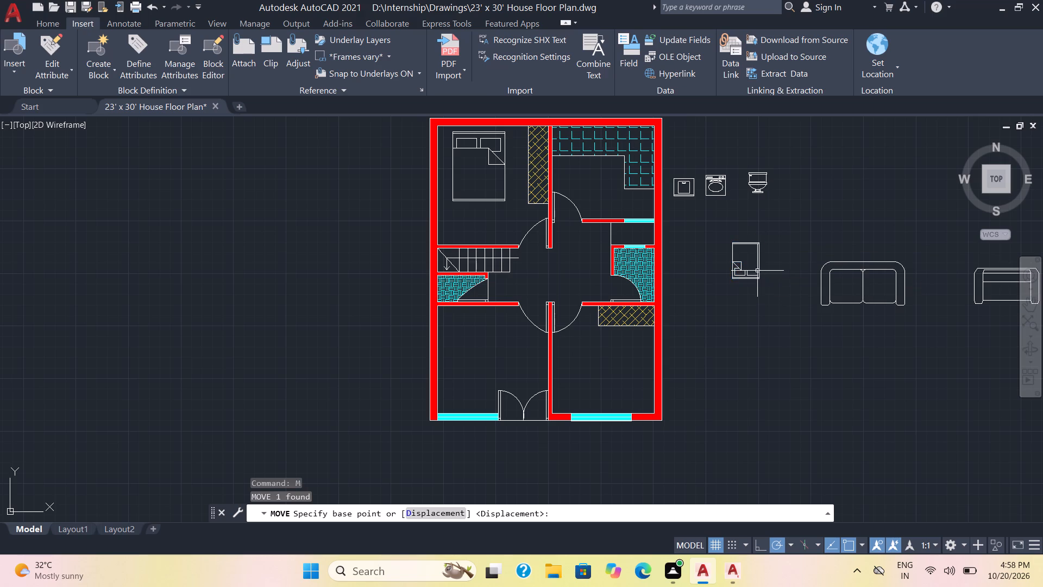
Scale the rotated bed outside the plan up freehand to about twice its size, from near its lower-left corner.
left_click(758, 303)
left_click(727, 222)
type("sc")
key("Return")
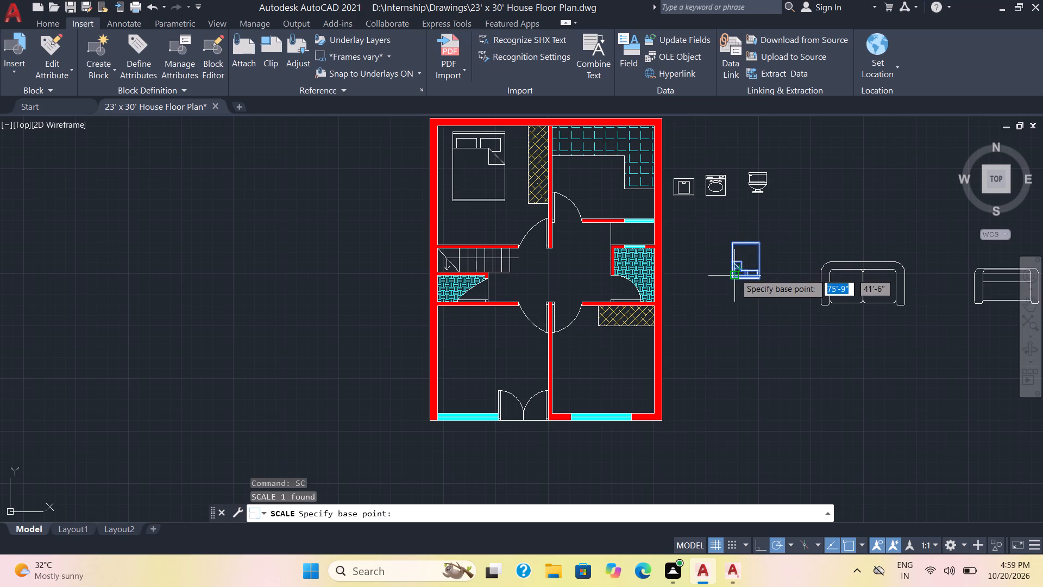
left_click(735, 273)
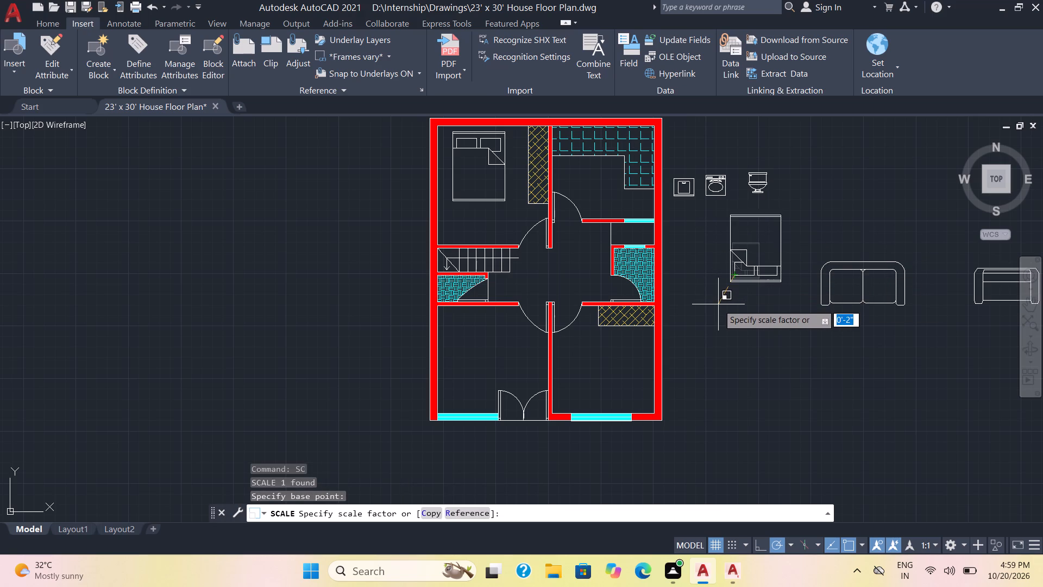
left_click(718, 305)
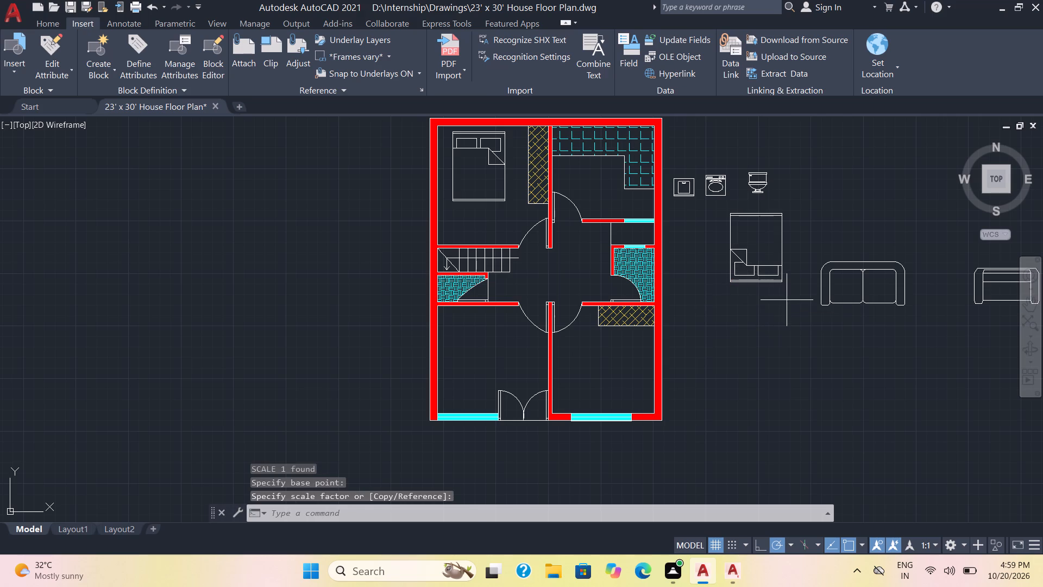
Move the enlarged rotated bed into the lower-right bedroom, with its headboard against the bottom window wall.
left_click(787, 300)
left_click(714, 233)
key("m")
key("Return")
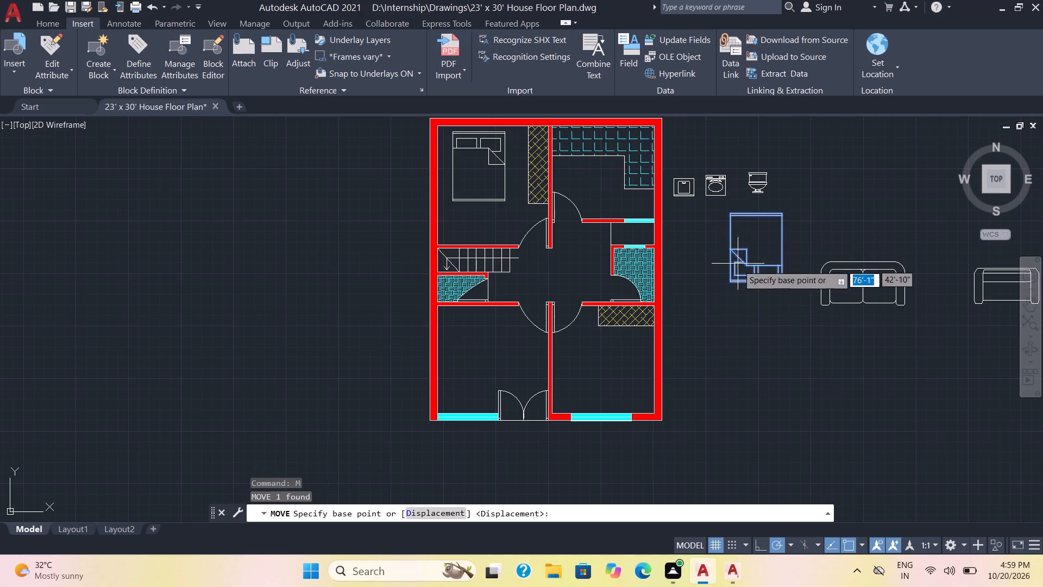
left_click(744, 247)
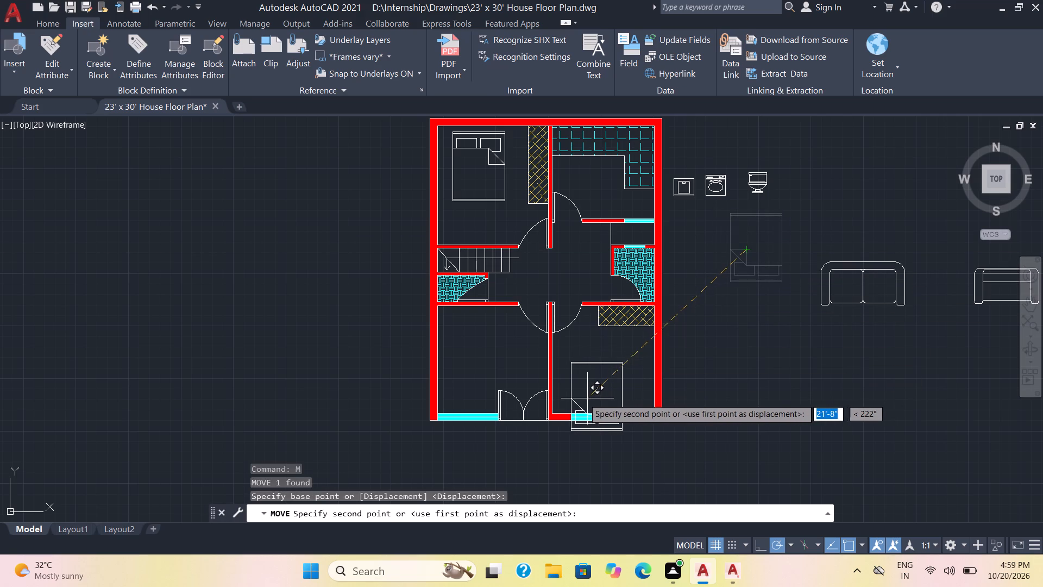
scroll(586, 391, "up", 2)
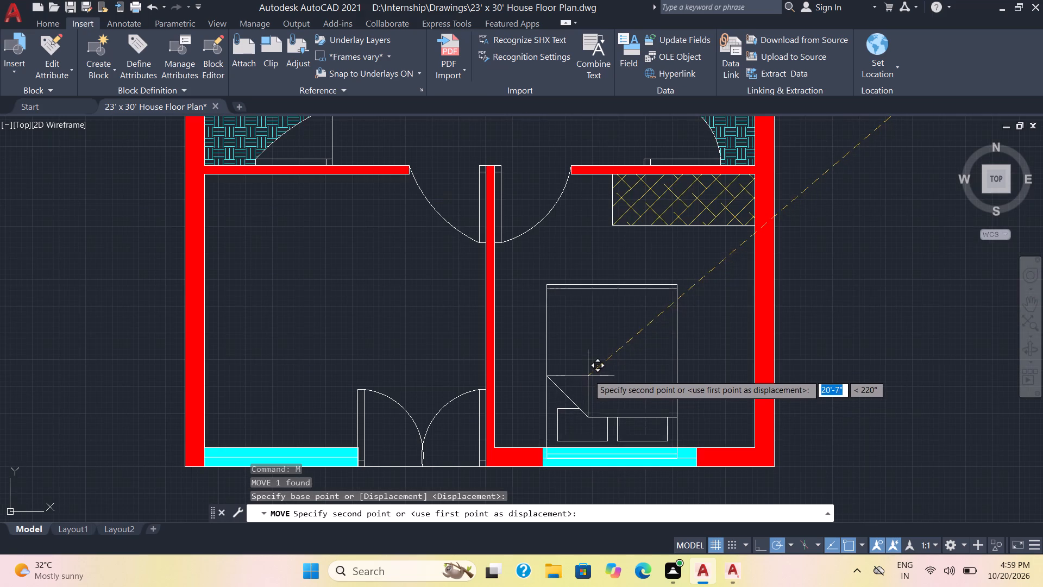
left_click(592, 363)
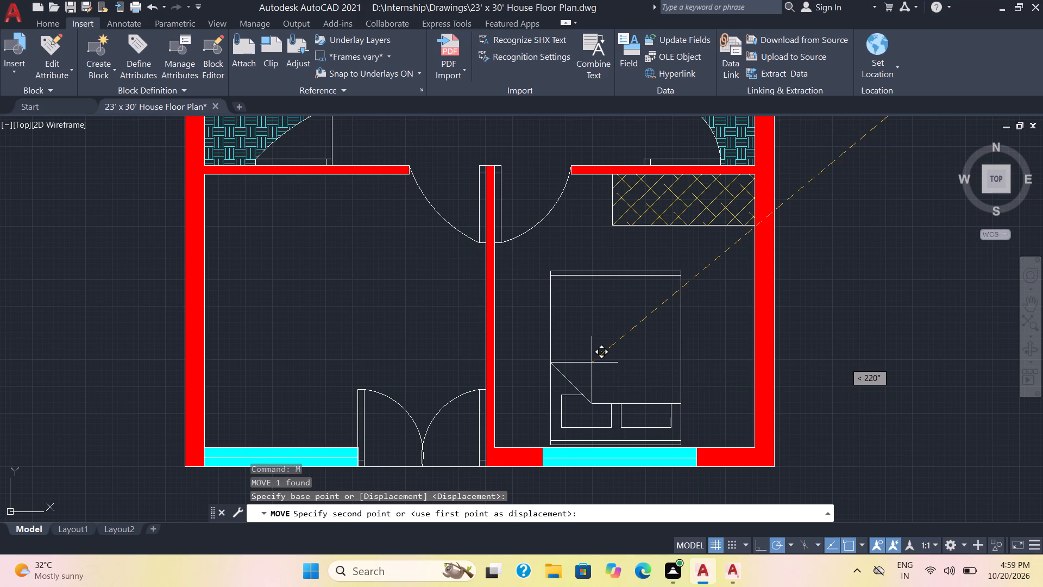
Rotate the two-cushion sofa 90 degrees counterclockwise about its lower-right corner so its back faces west.
scroll(743, 367, "down", 2)
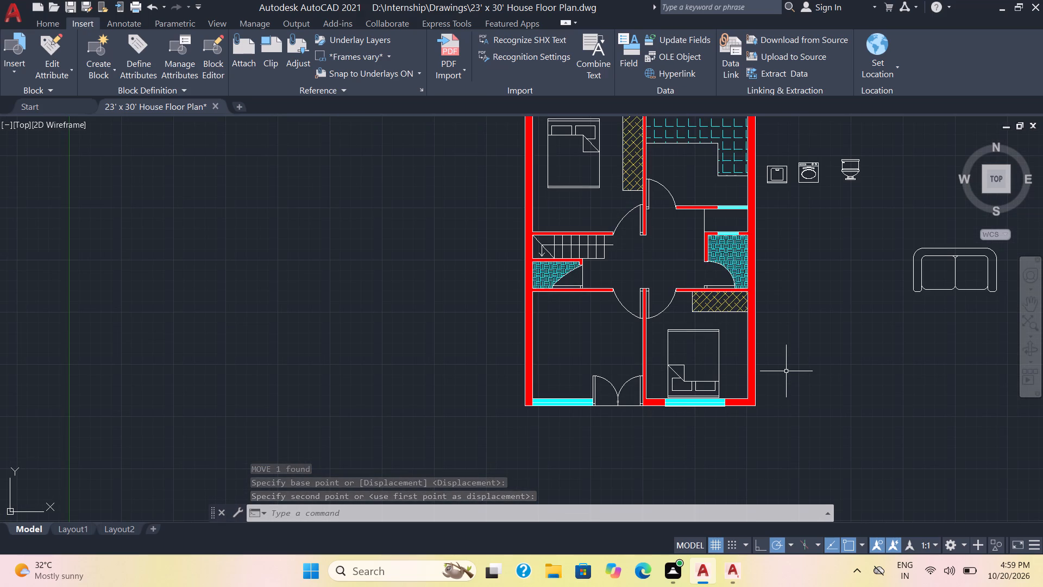
middle_click_drag(786, 371, 754, 344)
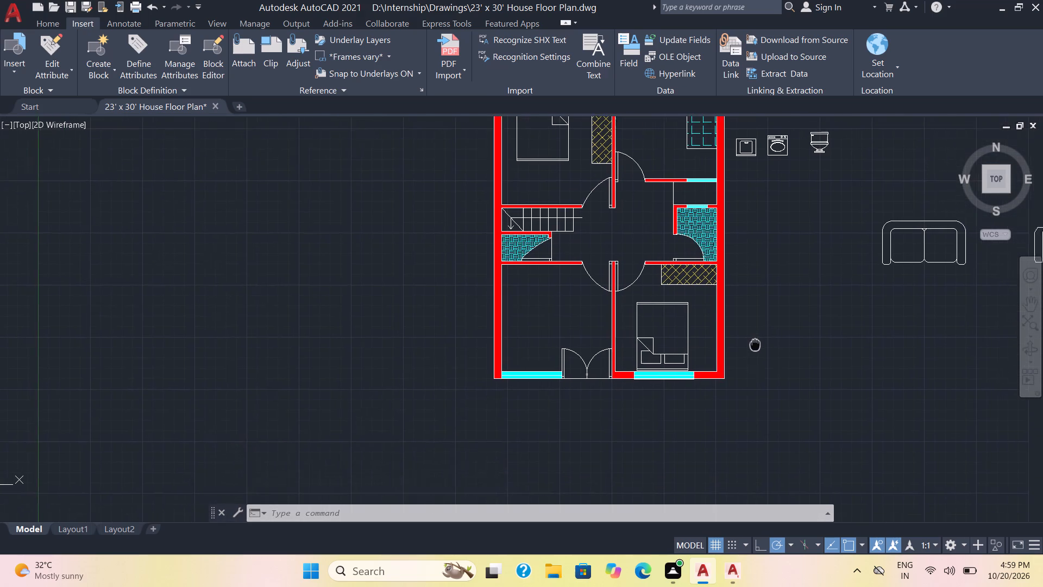
middle_click_drag(754, 344, 688, 387)
left_click(914, 334)
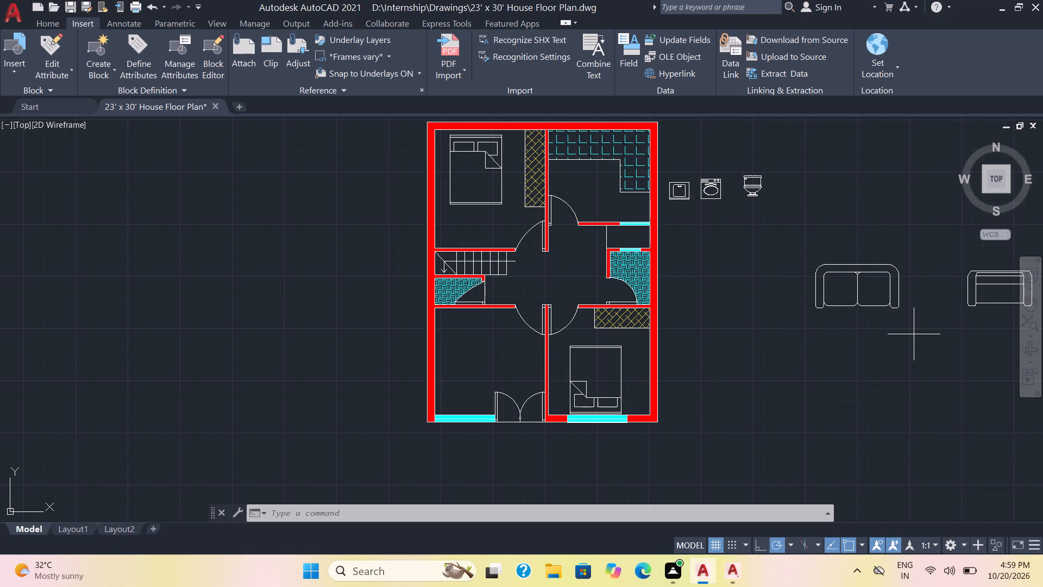
left_click(800, 249)
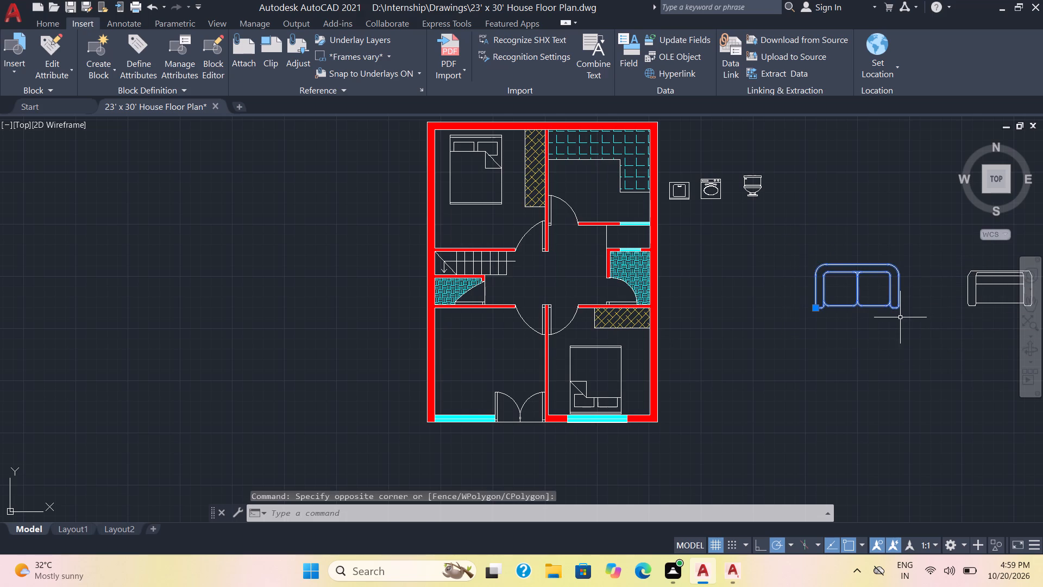
key("r")
key("o")
key("Return")
left_click(902, 308)
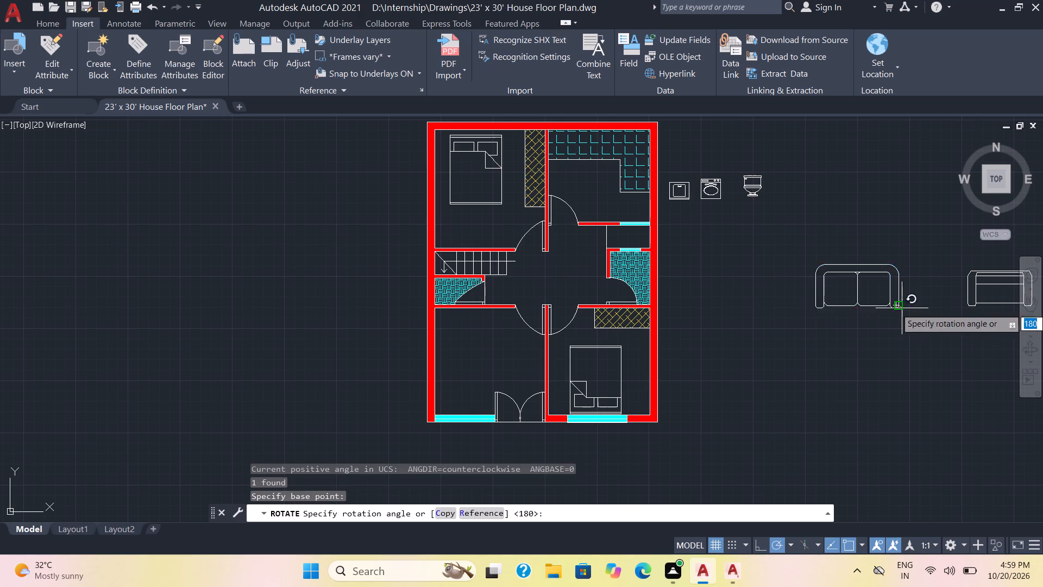
left_click(894, 253)
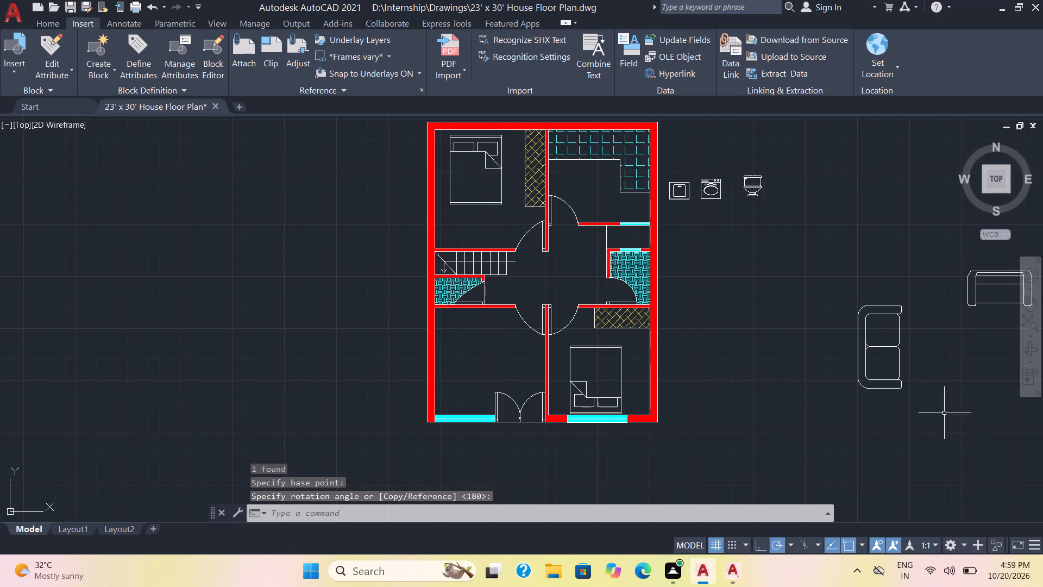
Move the rotated two-cushion sofa closer to the east side of the house plan, still outside it.
left_click(925, 404)
left_click(828, 292)
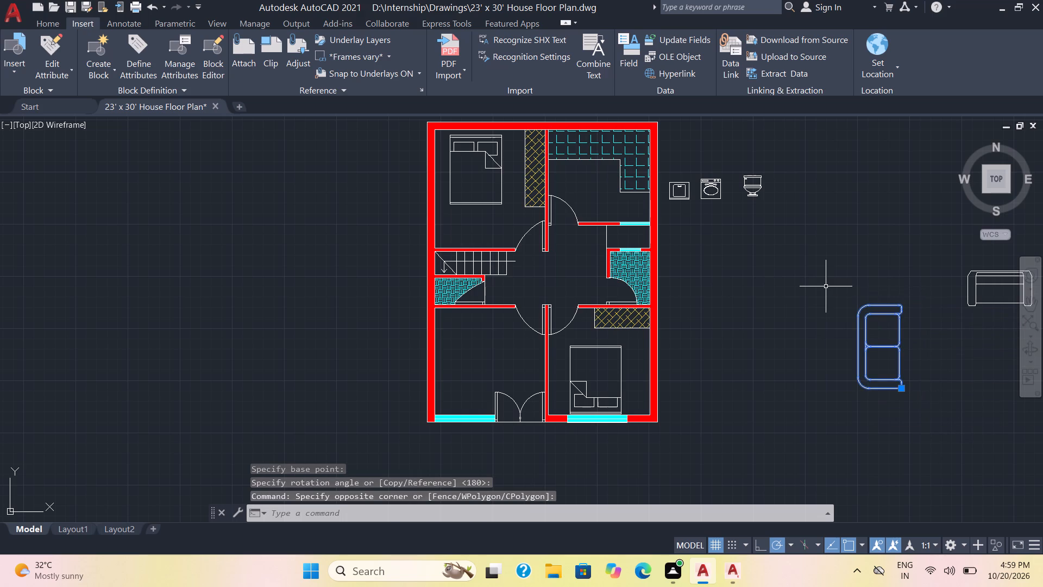
key("m")
key("Return")
left_click(862, 317)
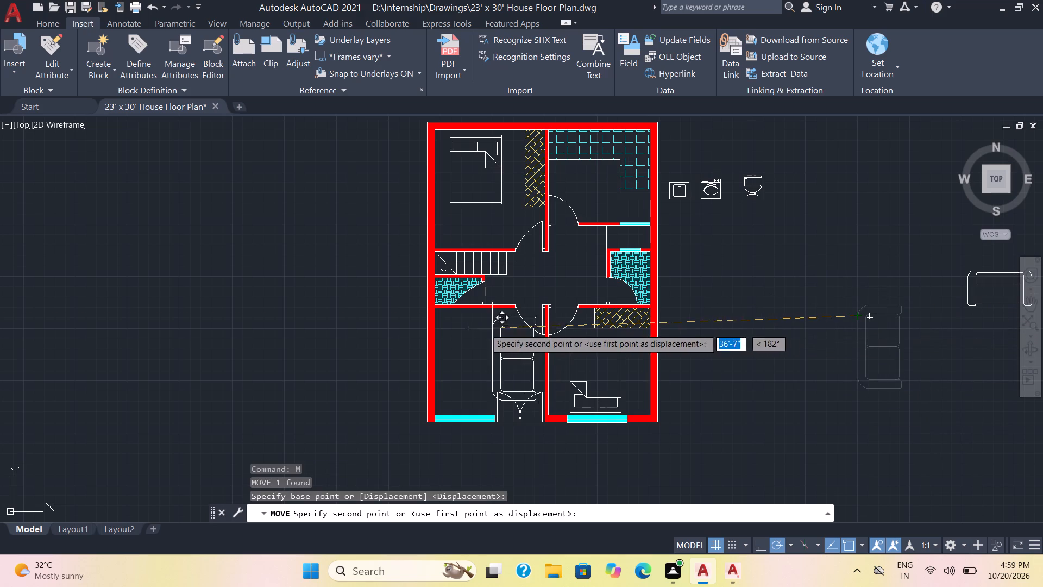
left_click(803, 320)
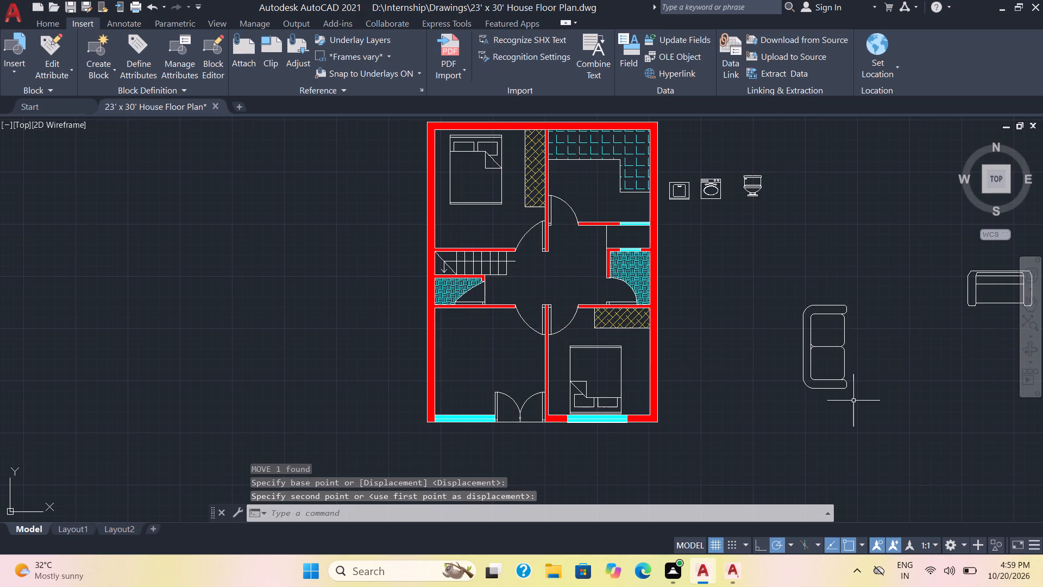
Scale the two-cushion sofa down freehand to about 60% of its size, from near its lower-left corner.
left_click(854, 403)
left_click(782, 299)
key("s")
key("c")
key("Return")
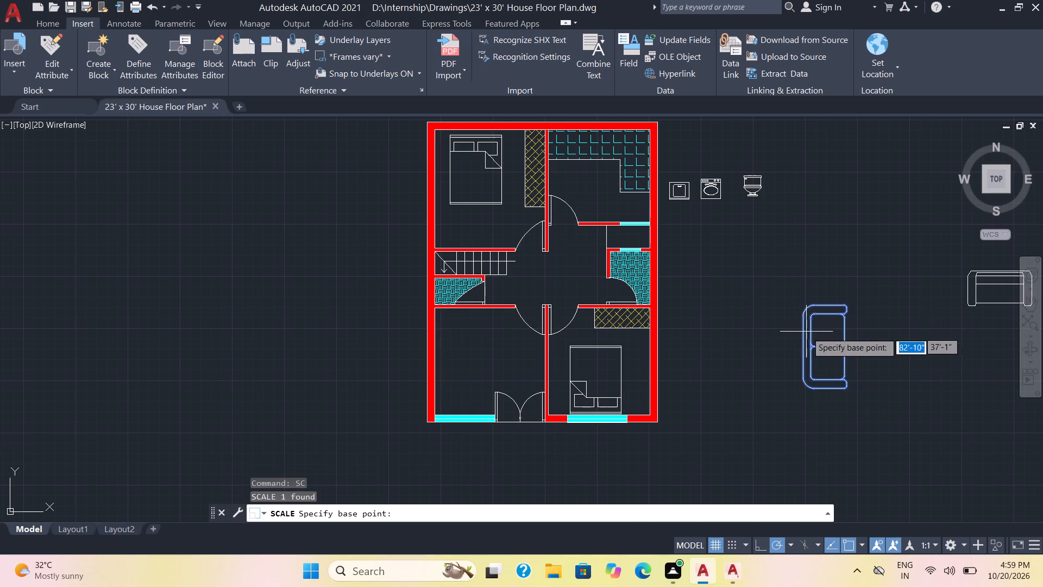
left_click(810, 379)
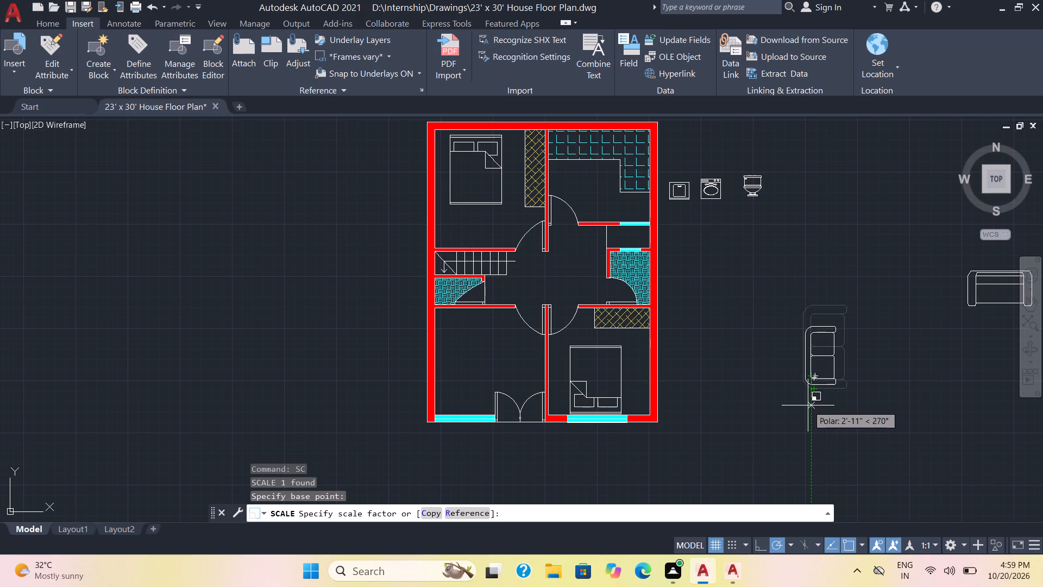
left_click(808, 401)
Move the reduced two-cushion sofa into the lower-left room, with its back along the west wall.
left_click(848, 397)
left_click(793, 324)
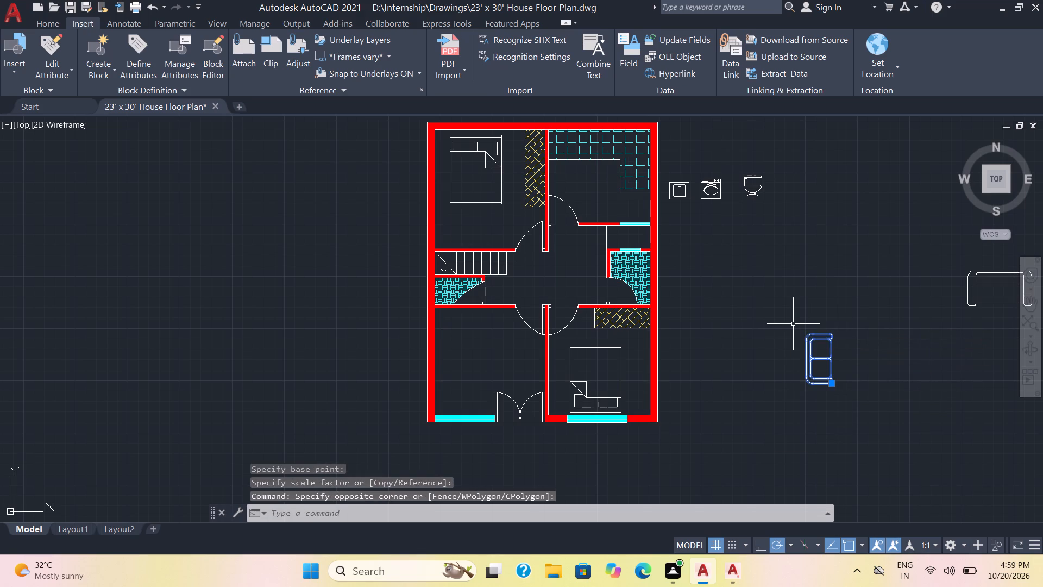
key("m")
key("Return")
left_click(816, 359)
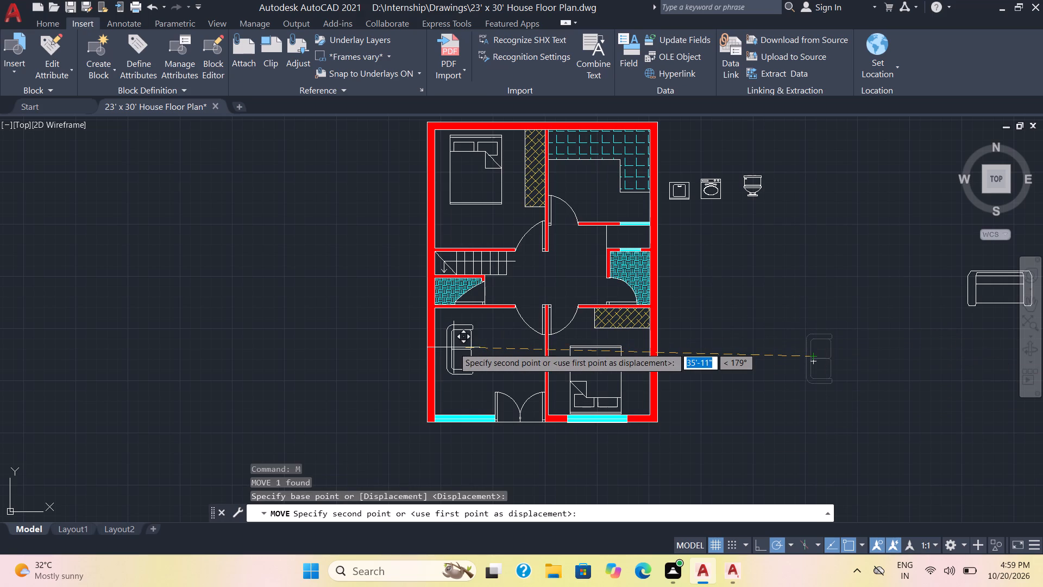
scroll(454, 347, "up", 1)
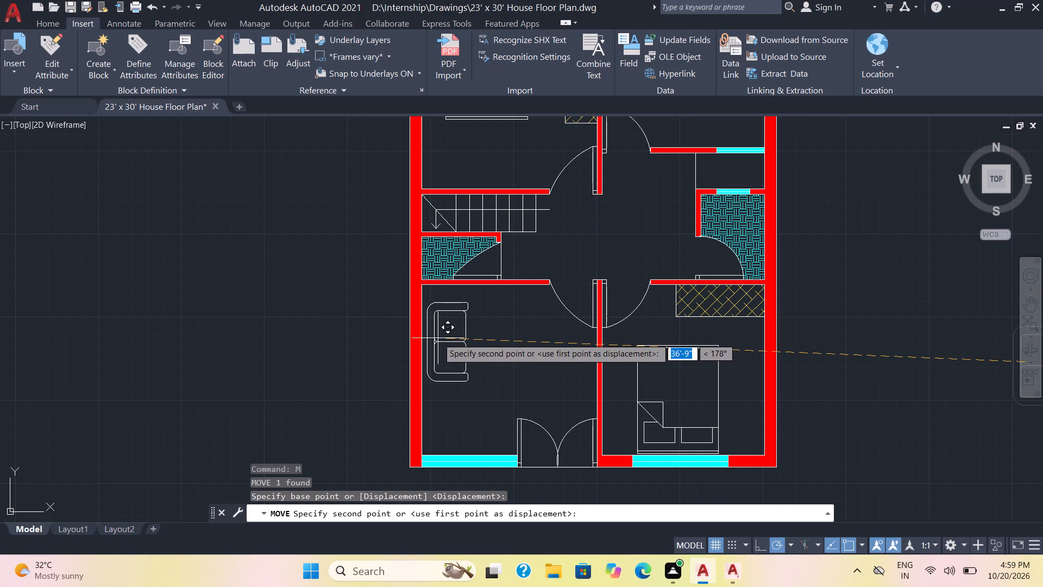
left_click(438, 338)
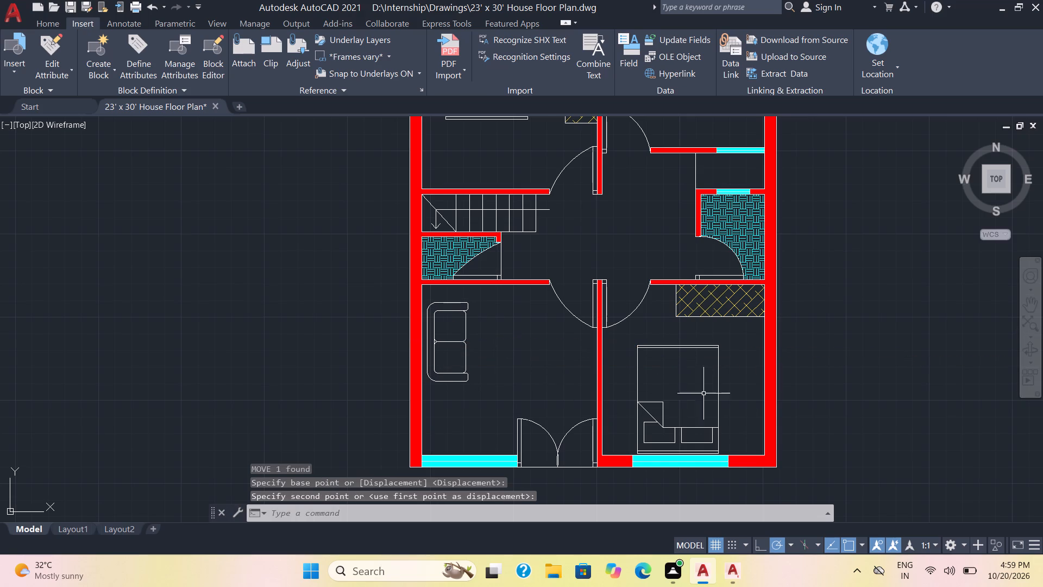
Move the remaining sofa outside the plan closer to the east side of the lower-right bedroom.
scroll(782, 383, "down", 2)
left_click(987, 364)
left_click(968, 321)
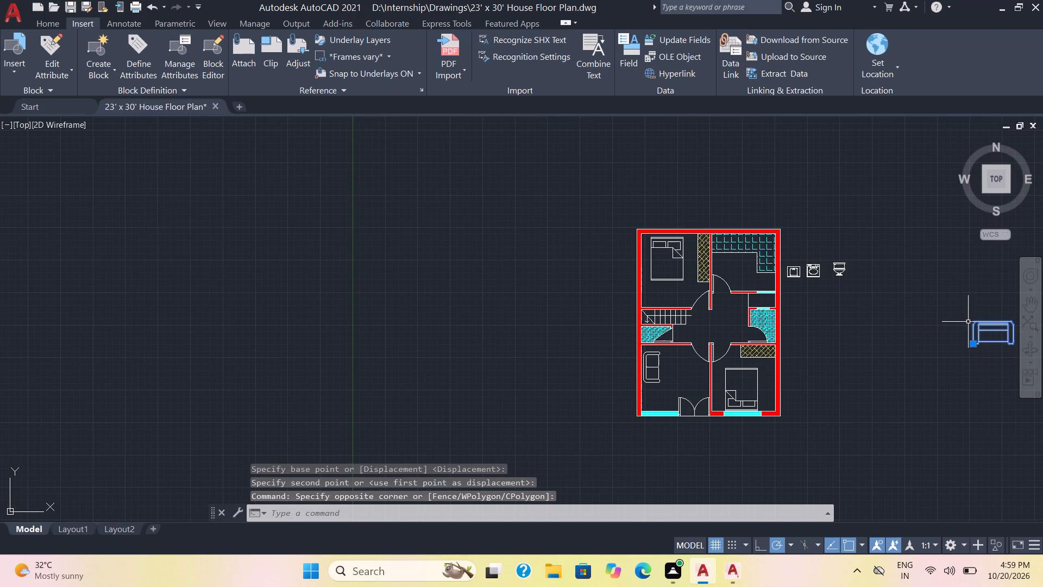
key("m")
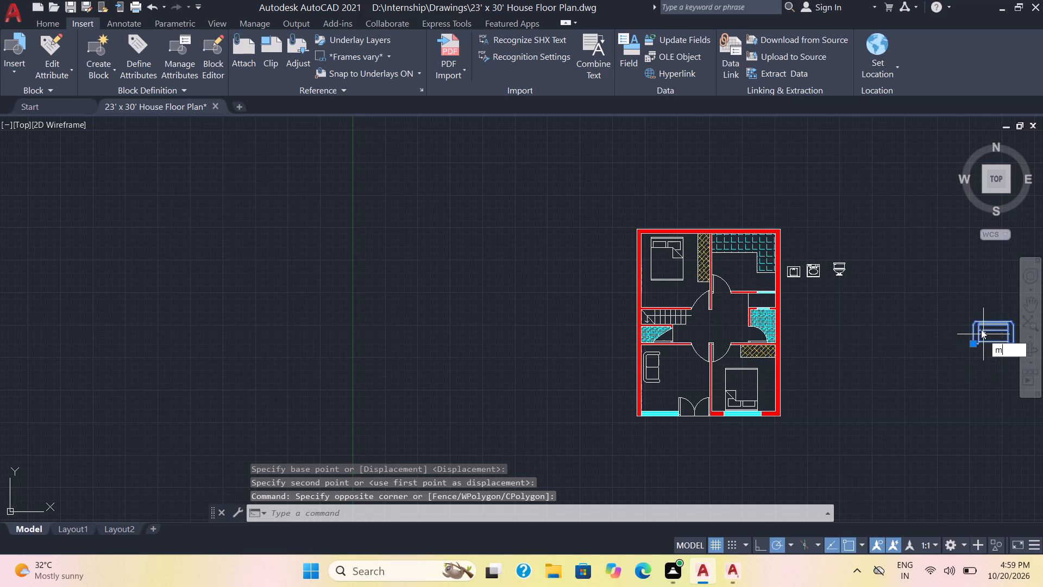
key("Return")
left_click(981, 329)
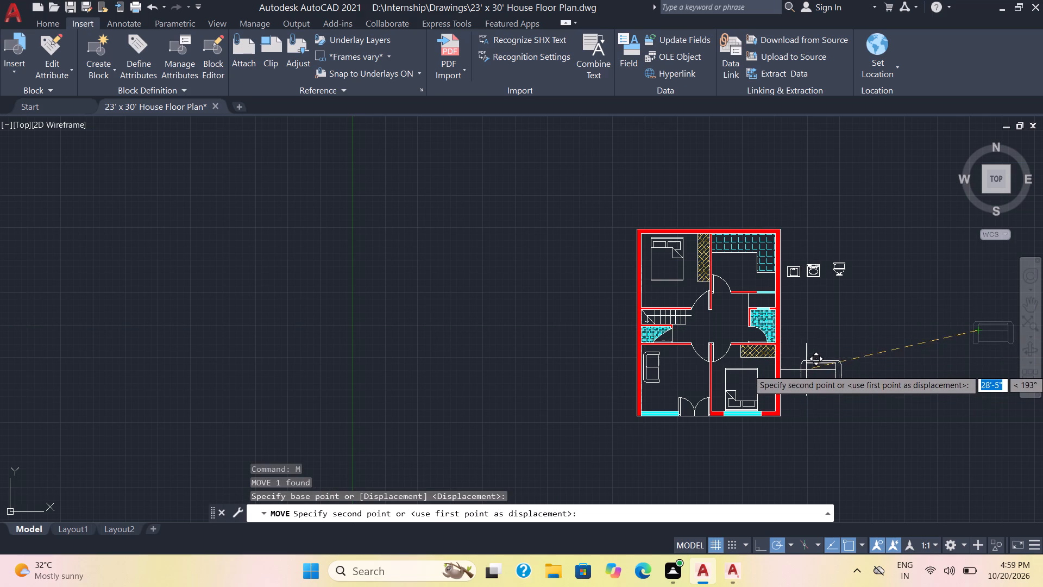
left_click(803, 366)
Scale the remaining sofa outside the plan down freehand to about 60% of its size, from its lower-right corner.
left_click(851, 396)
left_click(796, 342)
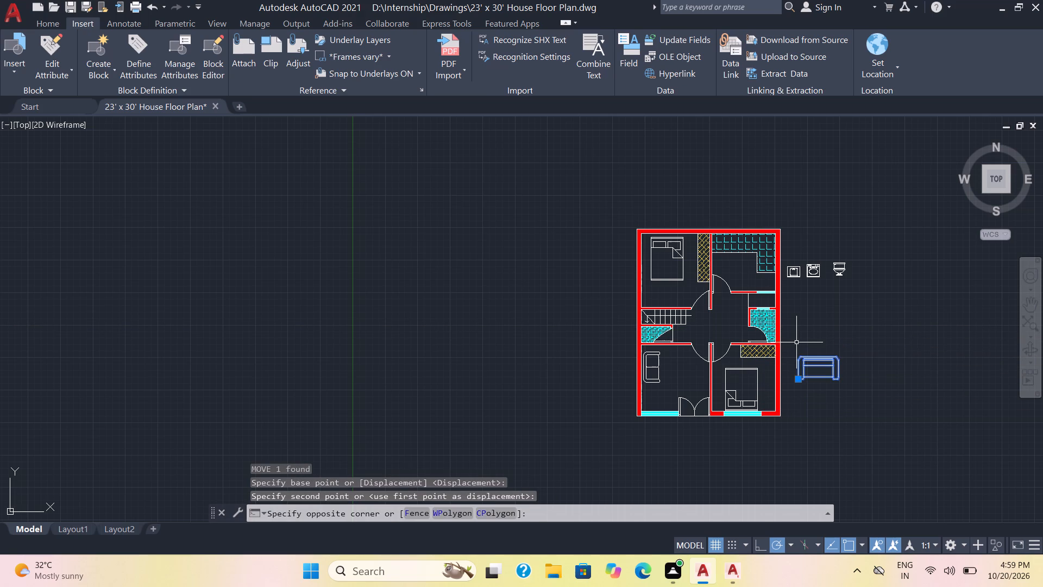
key("m")
key("BackSpace")
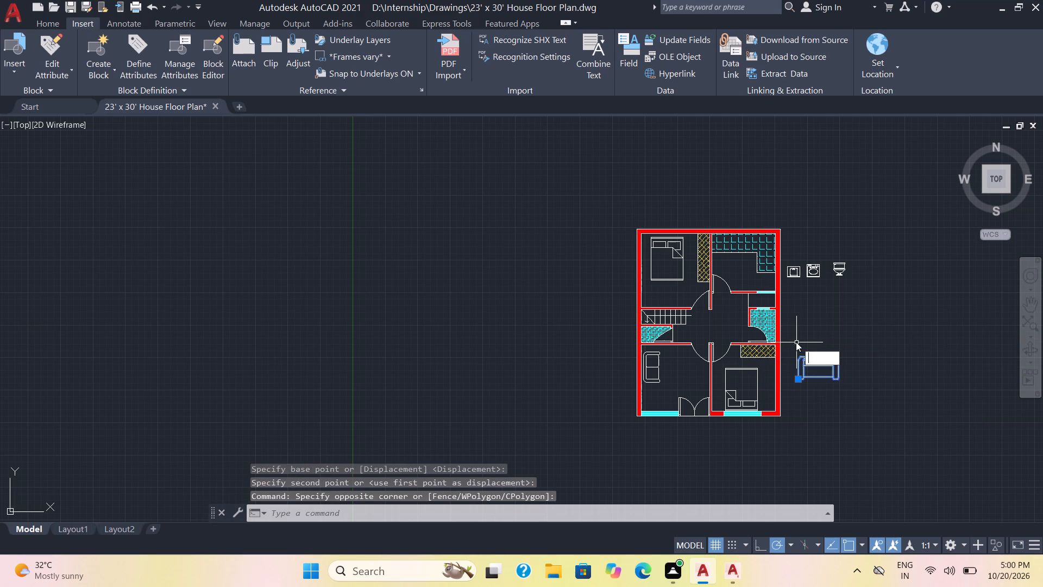
key("s")
key("c")
key("Return")
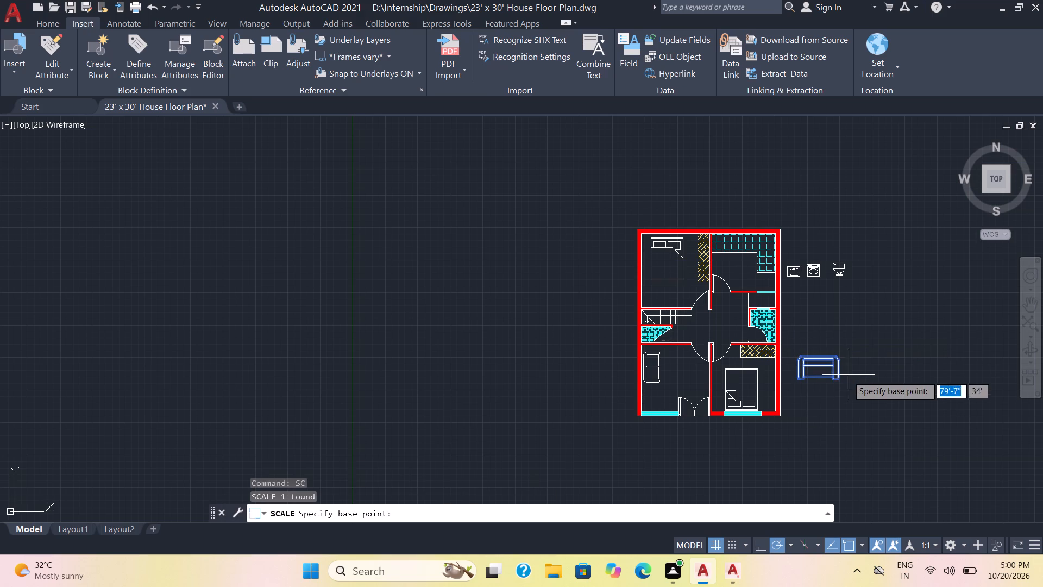
left_click(839, 383)
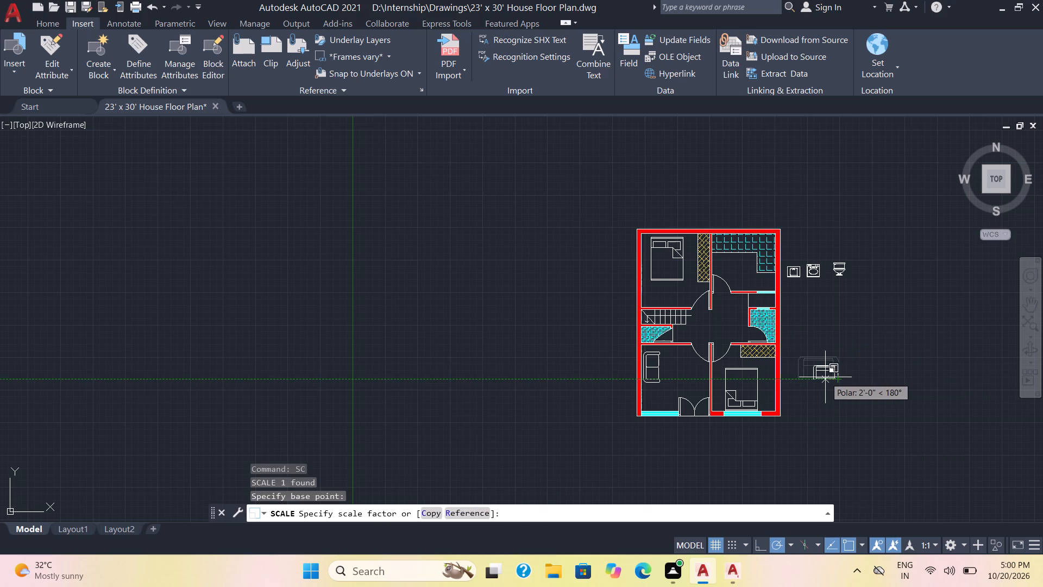
left_click(825, 377)
Rotate the reduced sofa outside the plan 180 degrees about its upper-right corner so its back faces south.
left_click(851, 396)
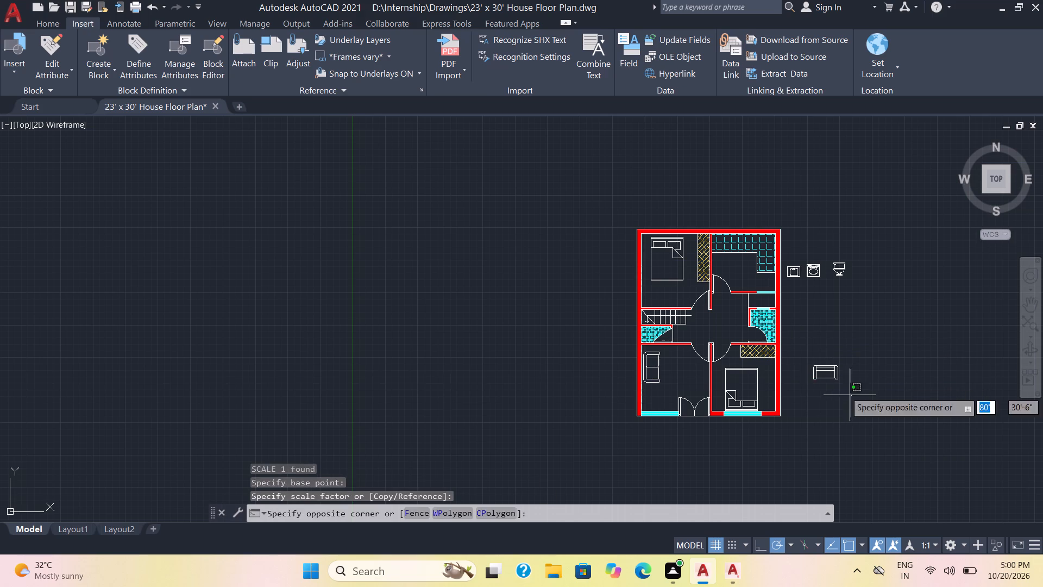
left_click(801, 360)
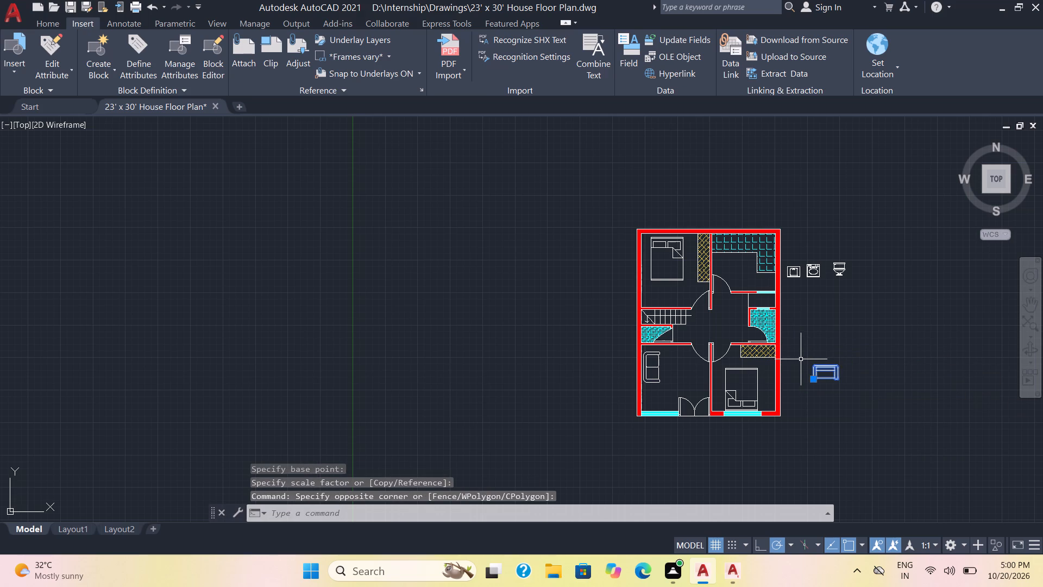
key("r")
key("o")
key("Return")
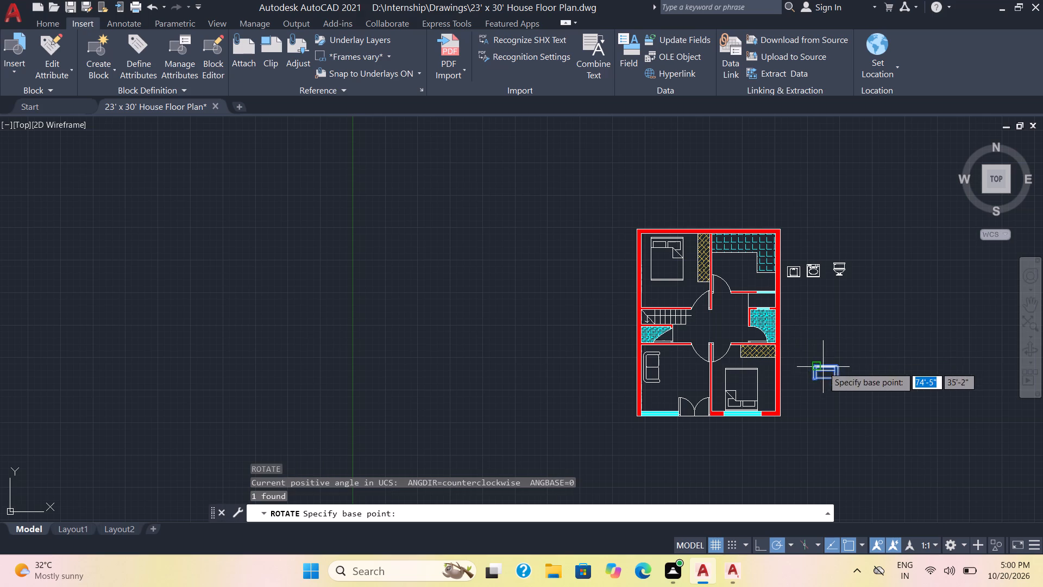
left_click(833, 364)
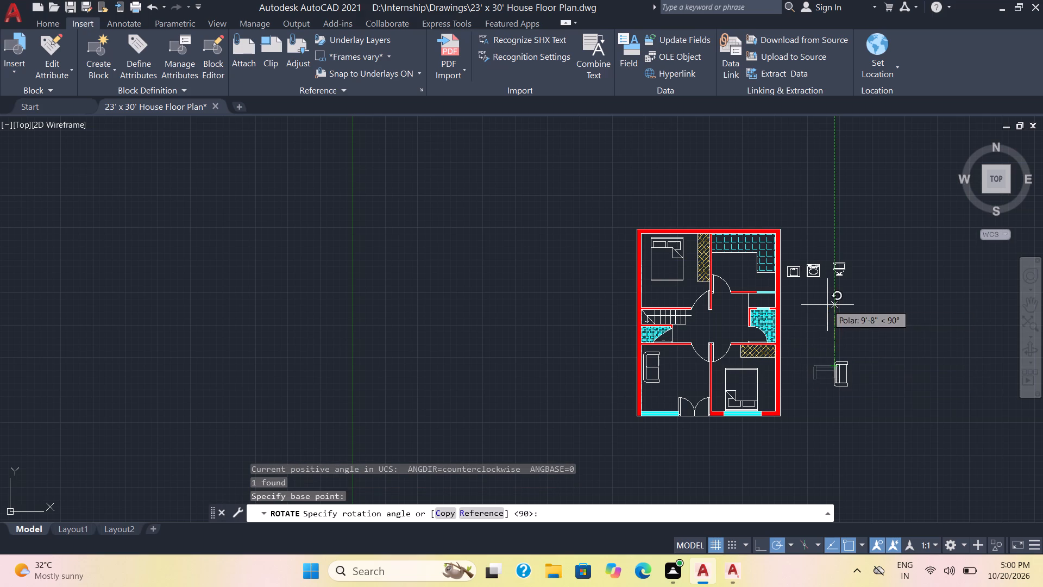
left_click(807, 359)
Move the rotated small sofa into the lower-left room, with its back toward the bottom window beside the double door.
left_click(880, 378)
left_click(816, 338)
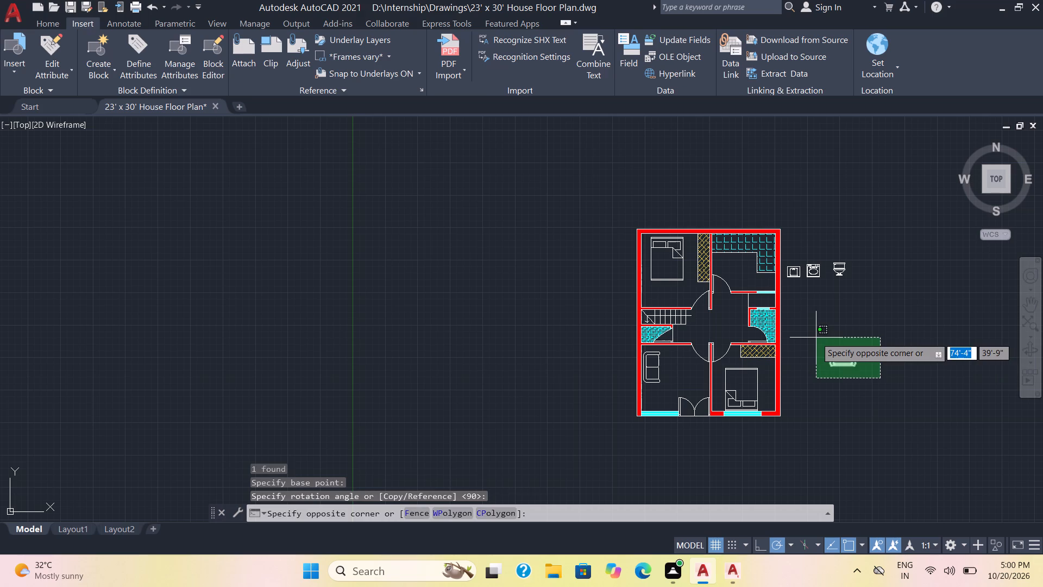
key("m")
key("Return")
left_click(849, 364)
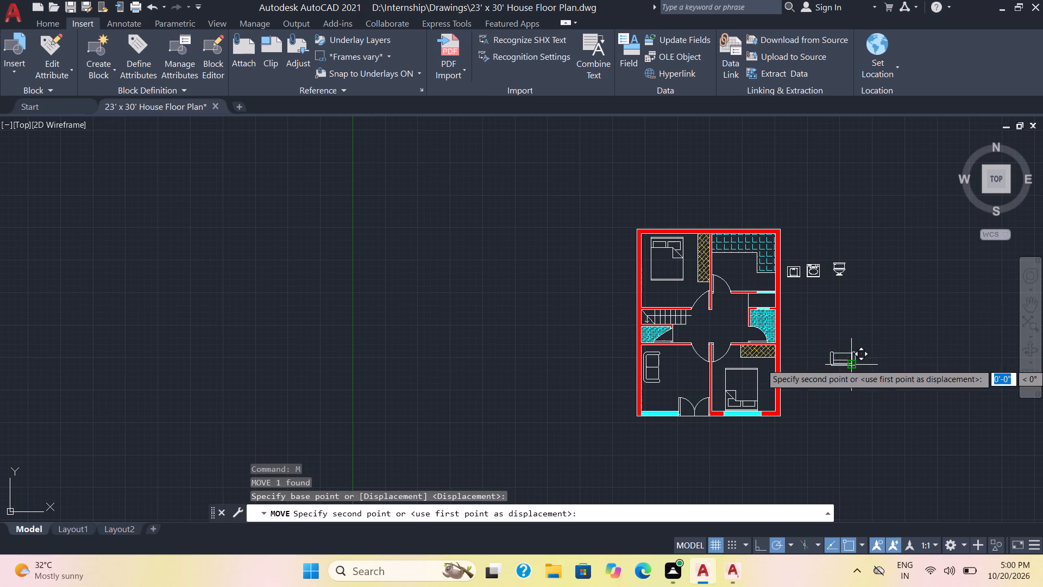
scroll(701, 397, "up", 2)
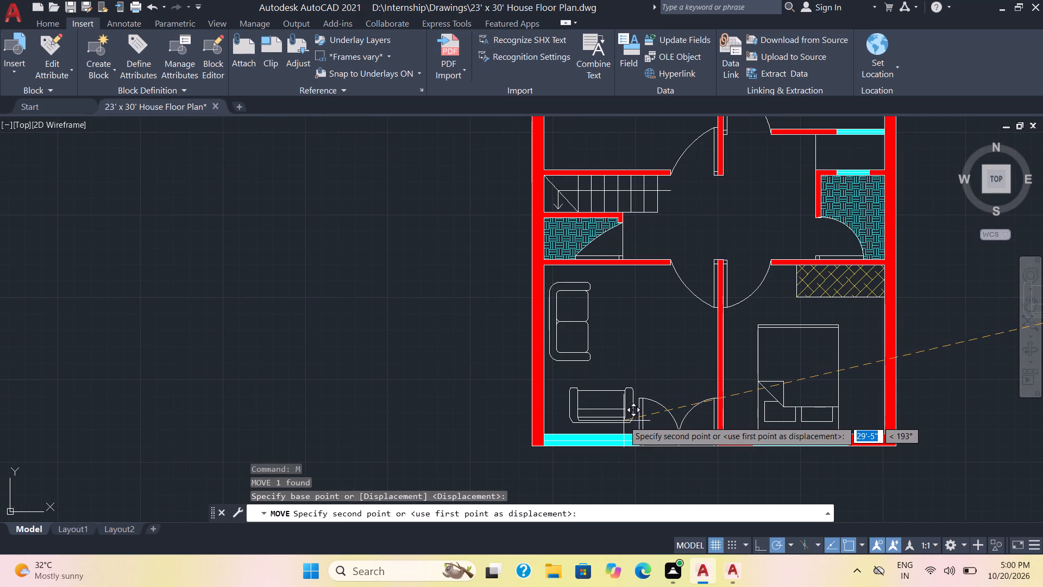
left_click(624, 424)
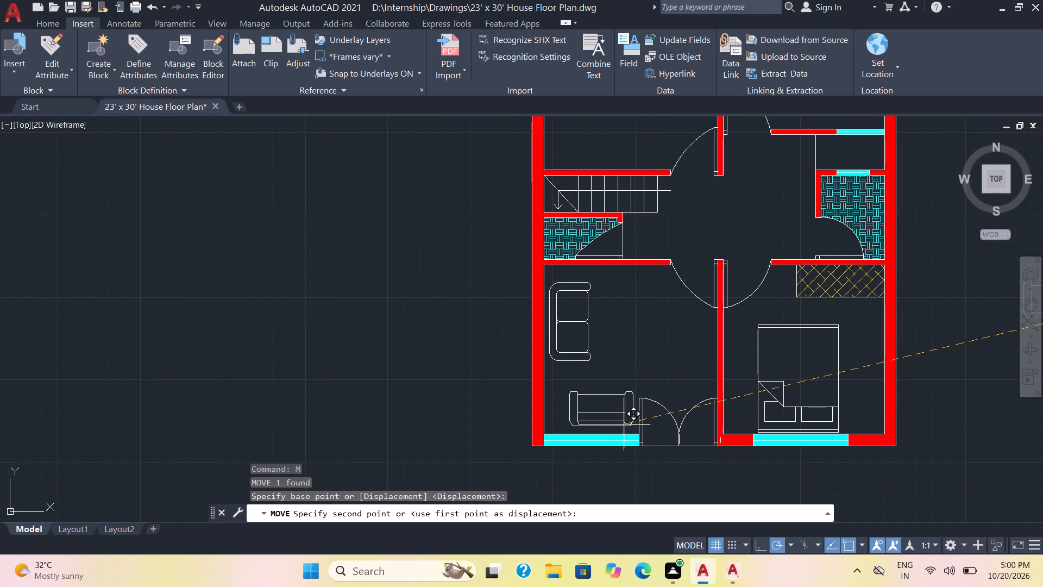
Rotate the toilet outside the plan 90 degrees counterclockwise about its upper-right corner so its tank faces west.
scroll(690, 377, "down", 1)
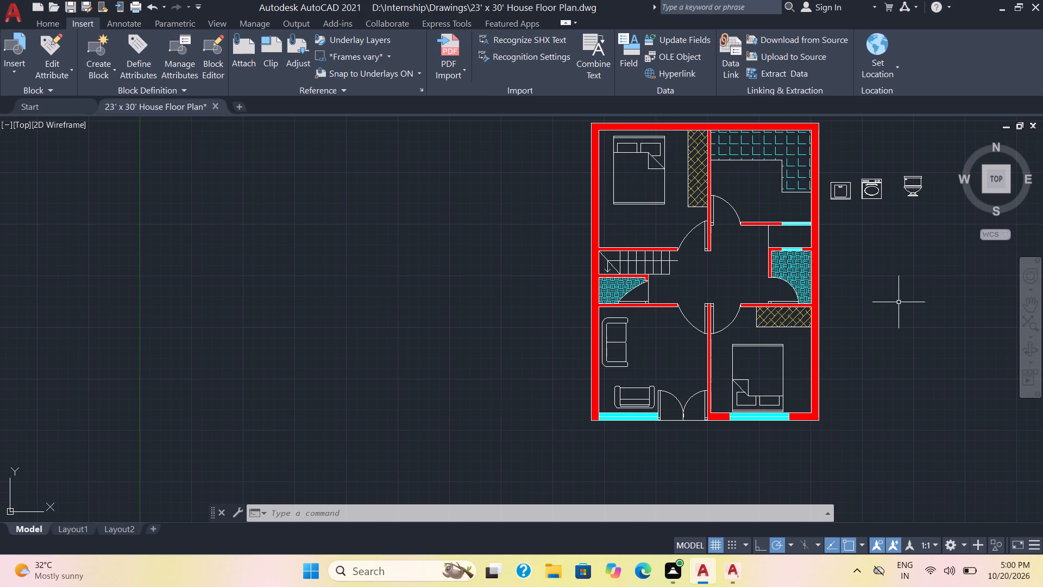
middle_click_drag(899, 302, 882, 409)
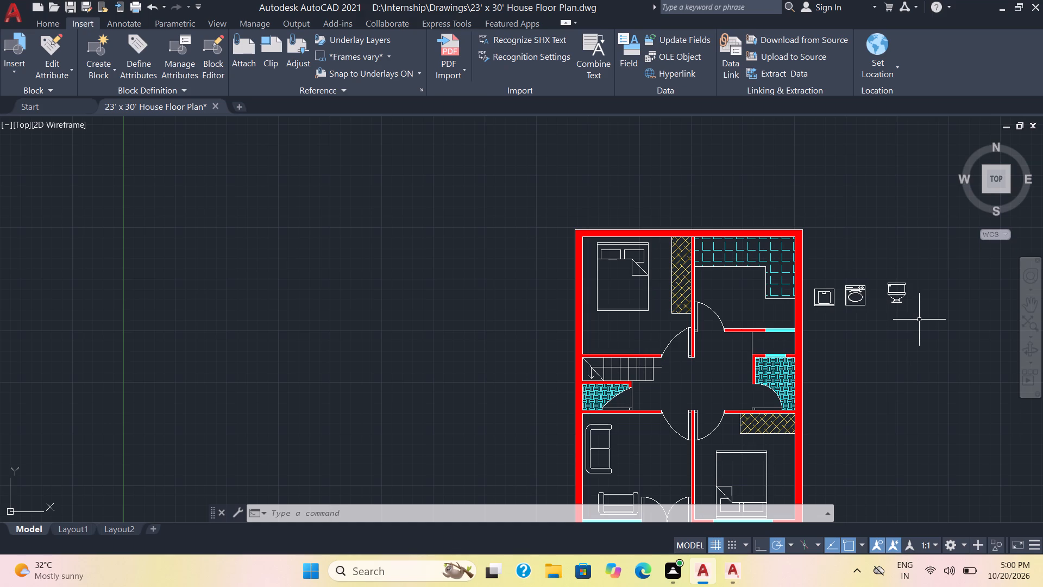
left_click(916, 320)
left_click(890, 278)
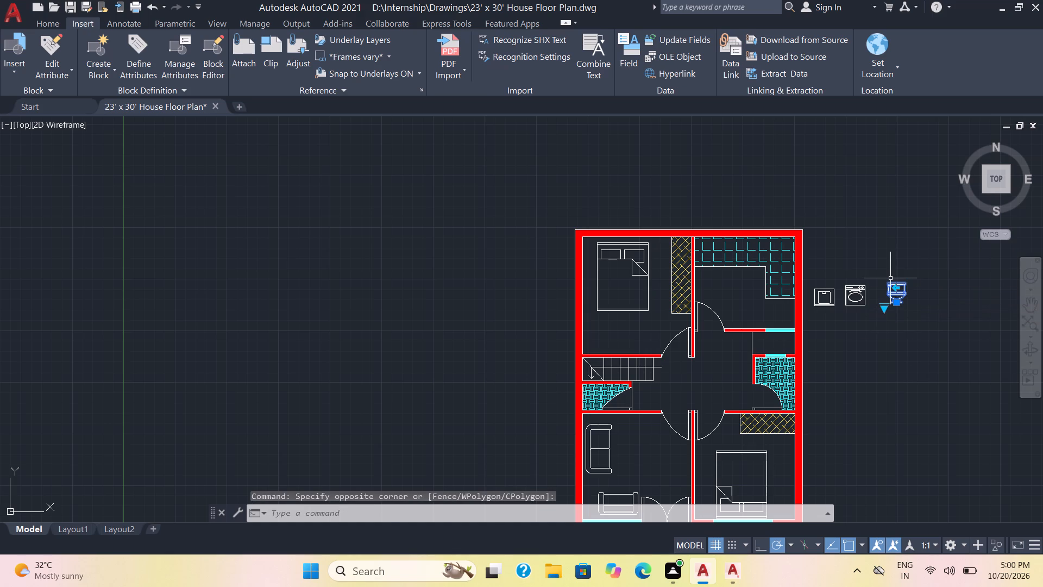
type("ro")
key("Return")
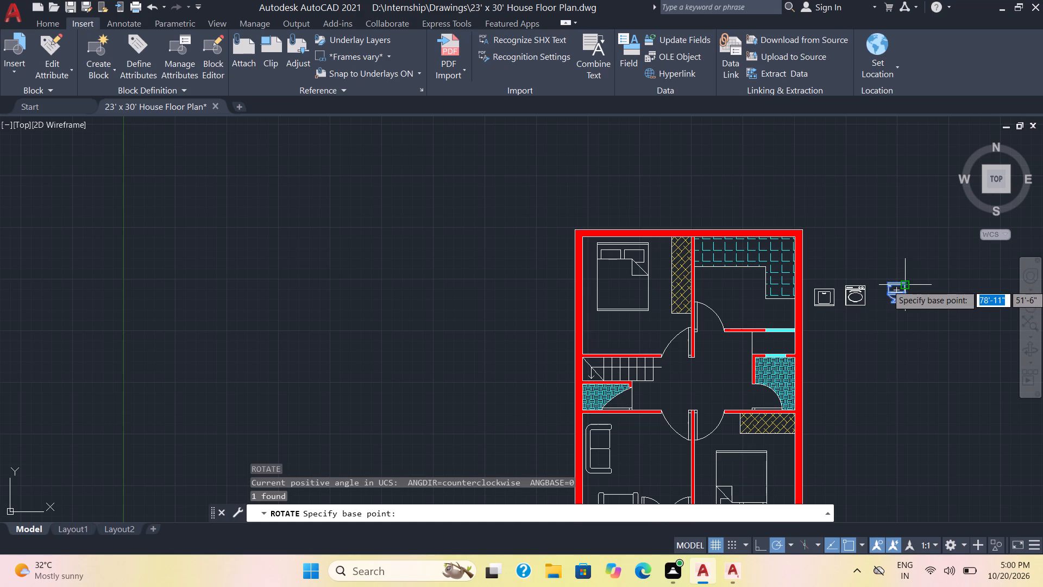
left_click(907, 285)
left_click(899, 272)
Copy the rotated toilet into the hatched bathroom on the plan's east side, with its tank against the west wall.
left_click(938, 343)
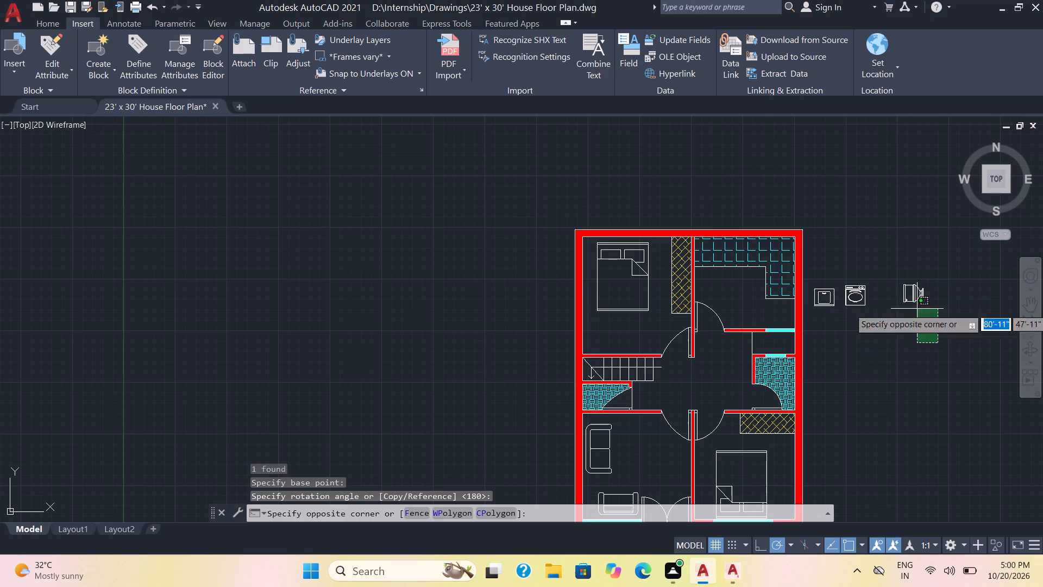
left_click(895, 268)
key("c")
key("o")
key("Return")
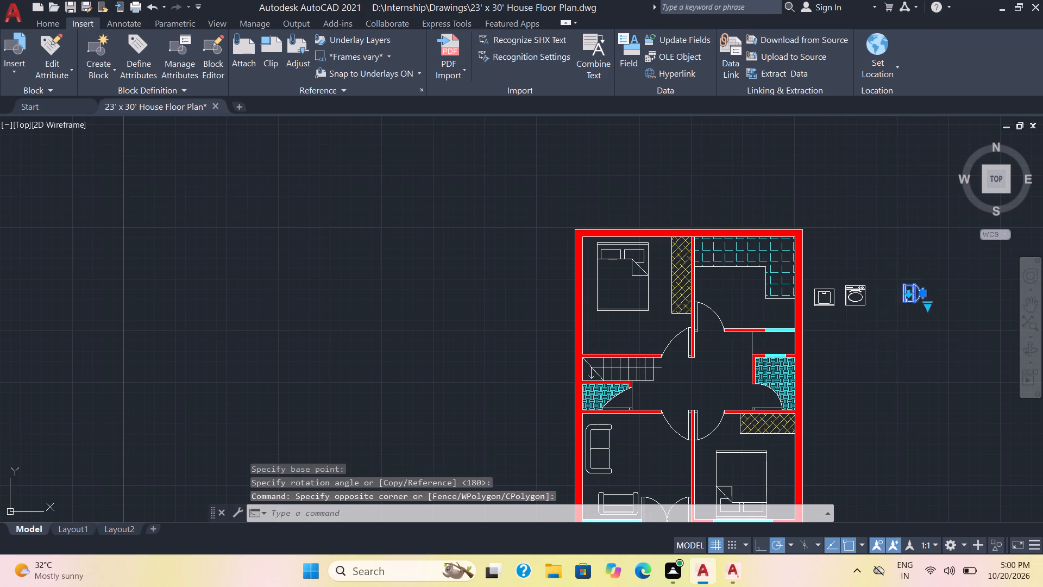
left_click(923, 296)
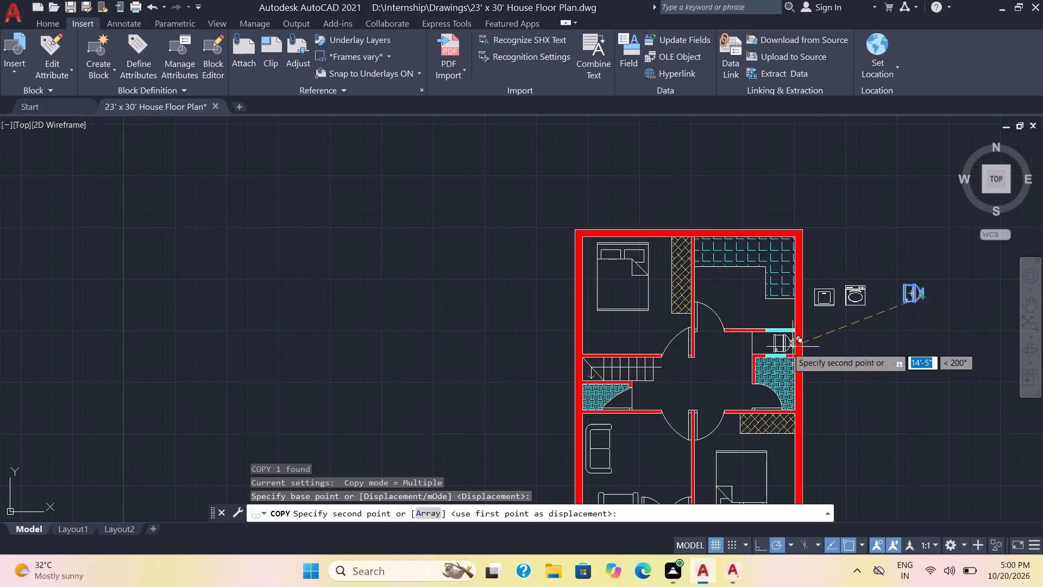
scroll(776, 350, "up", 3)
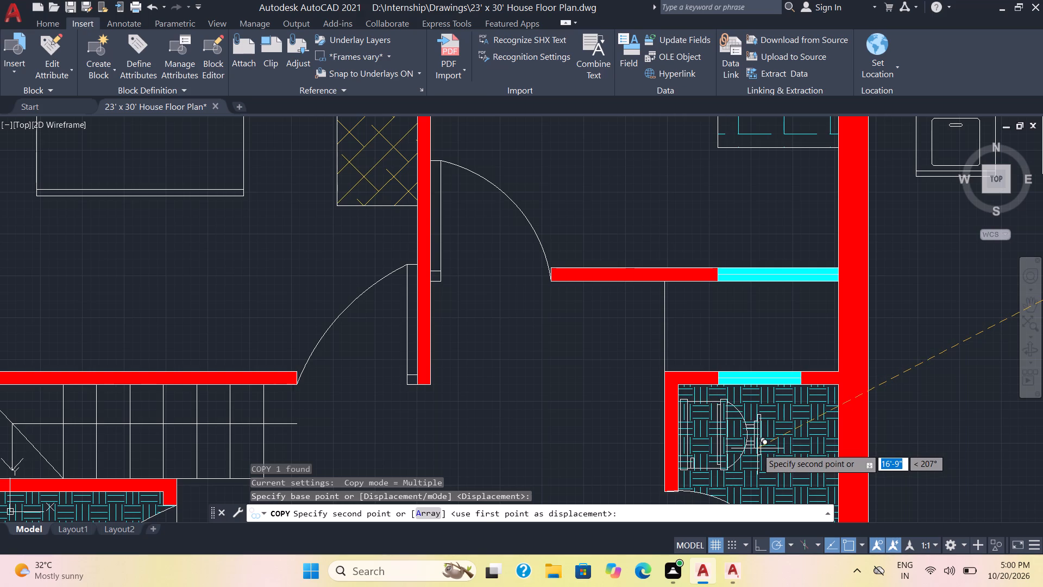
left_click(757, 449)
Place a second copy of the toilet in the hatched bathroom below the stairs, with its tank against the west wall.
scroll(835, 413, "down", 2)
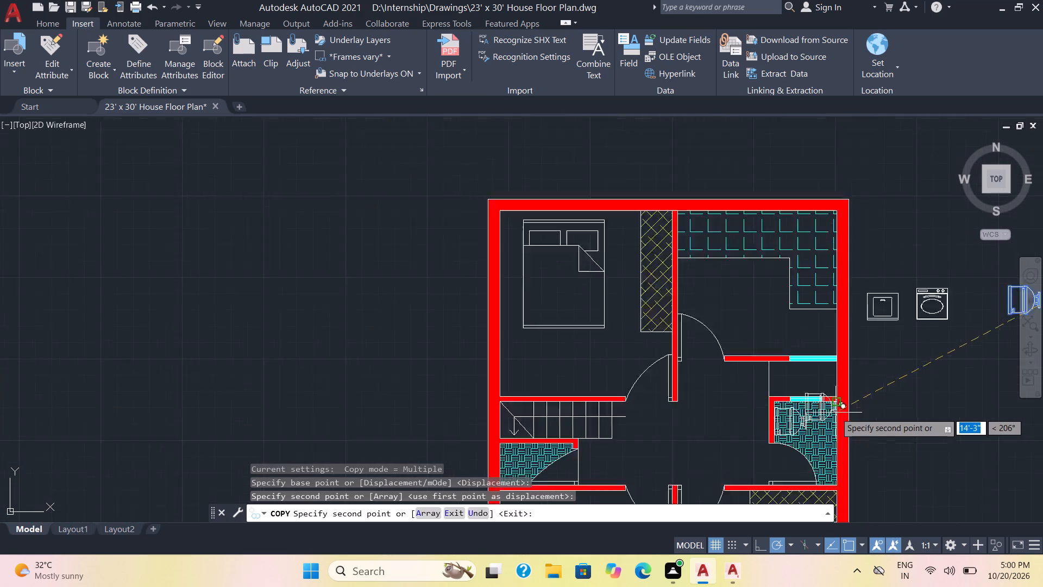
scroll(835, 413, "down", 1)
middle_click_drag(742, 446, 743, 293)
scroll(643, 284, "up", 3)
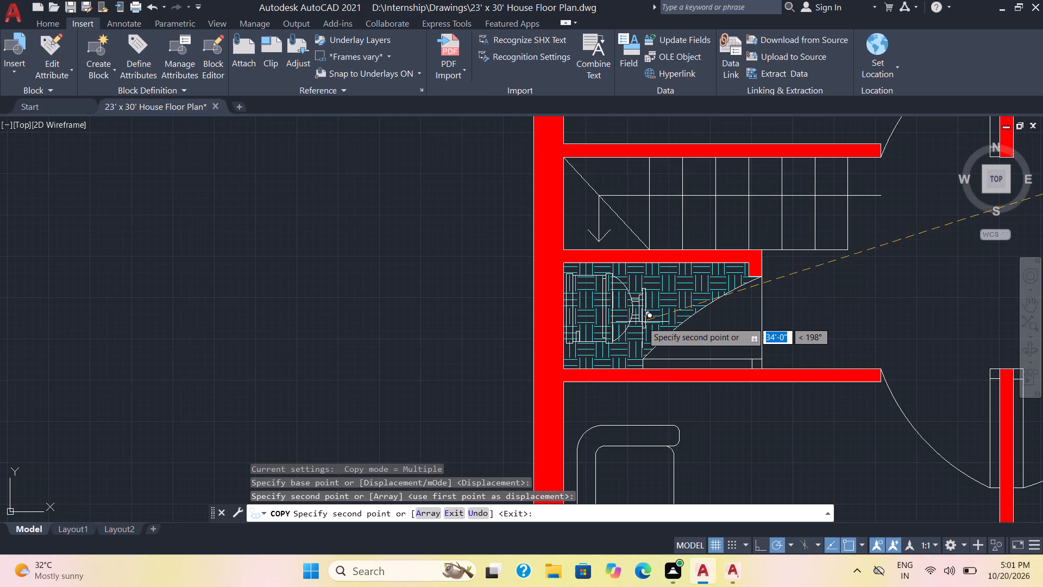
left_click(640, 322)
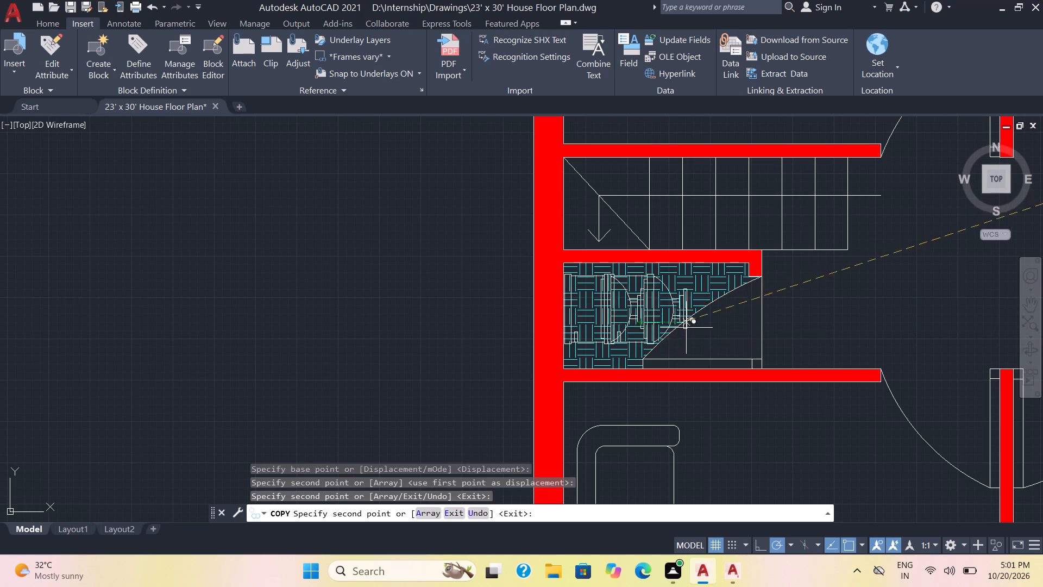
Rotate the square sink block outside the plan 90 degrees clockwise about its upper-right corner so its tap faces east.
scroll(688, 328, "down", 3)
key("Escape")
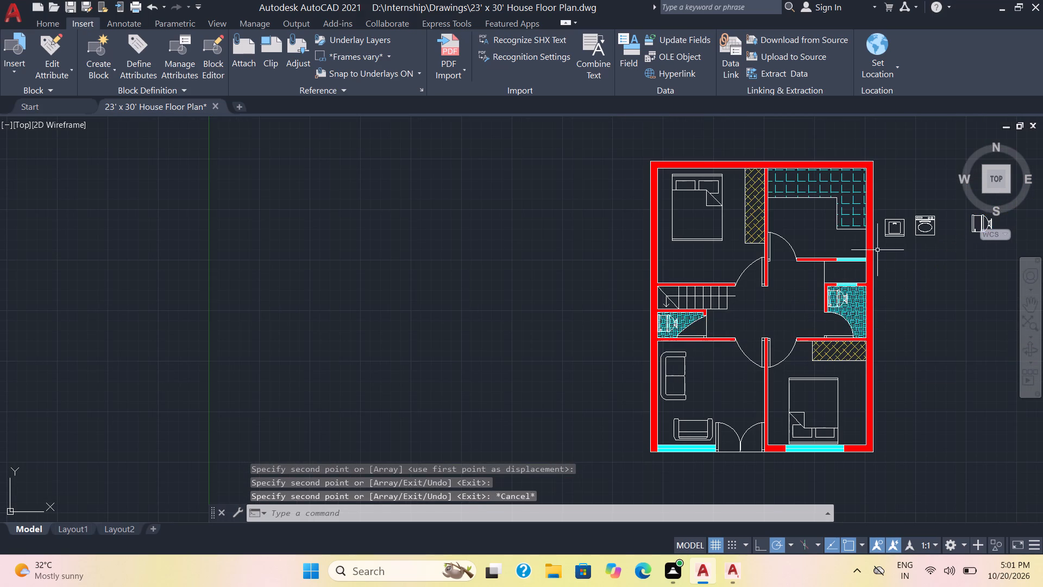
scroll(941, 254, "up", 2)
left_click(884, 249)
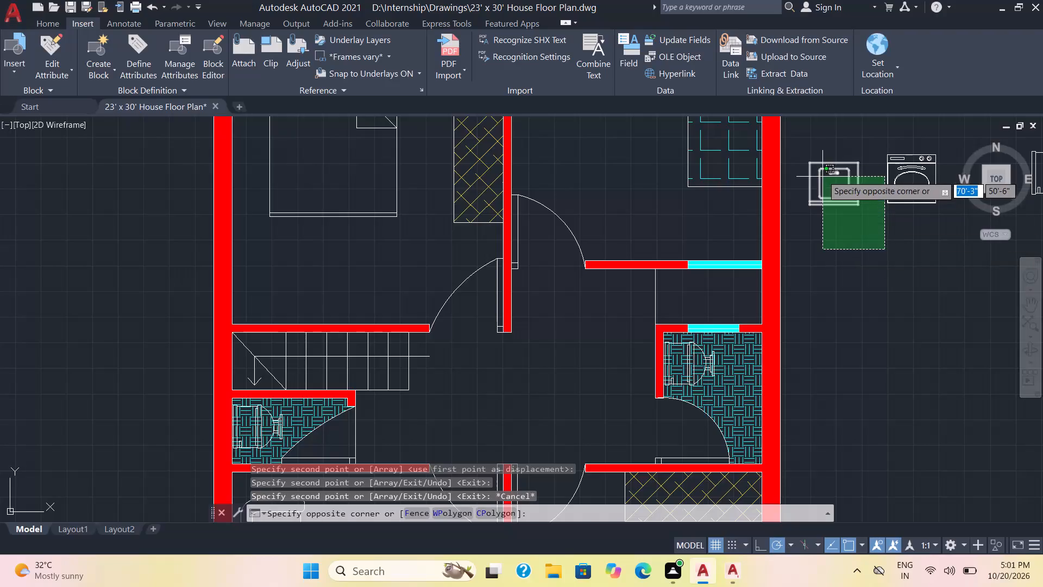
left_click(812, 158)
type("ro")
key("Return")
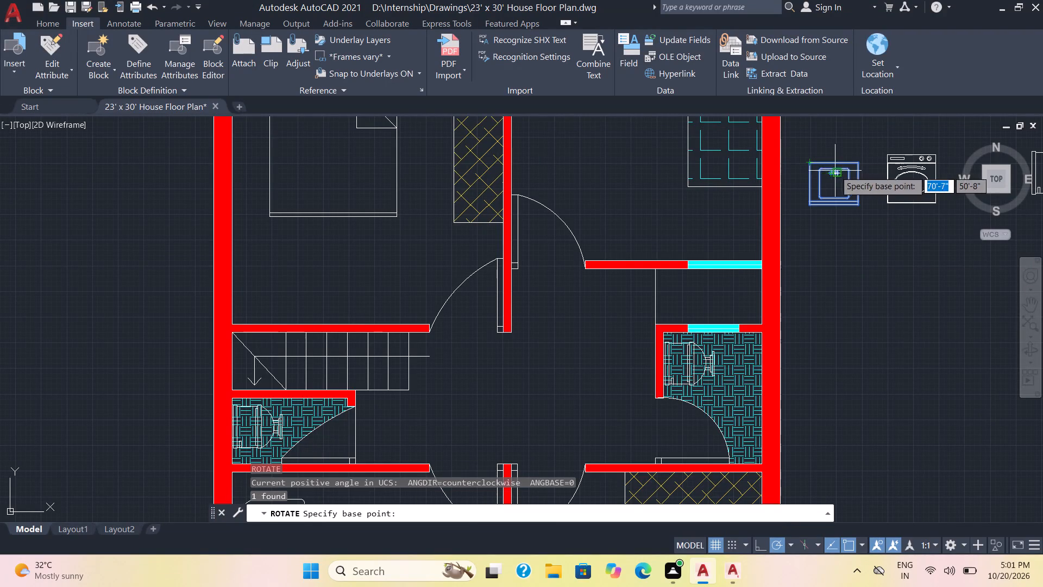
left_click(855, 161)
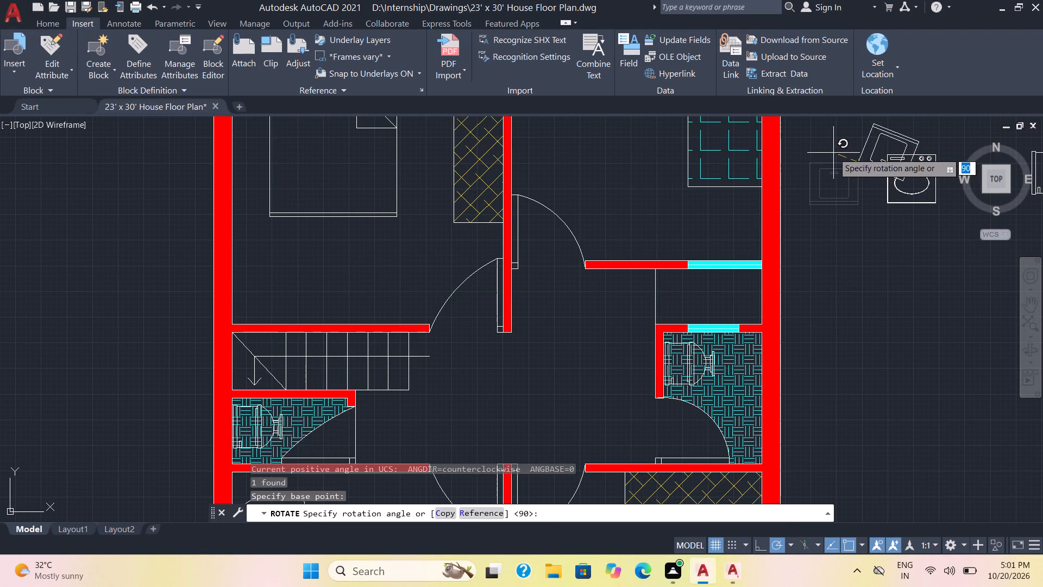
left_click(855, 255)
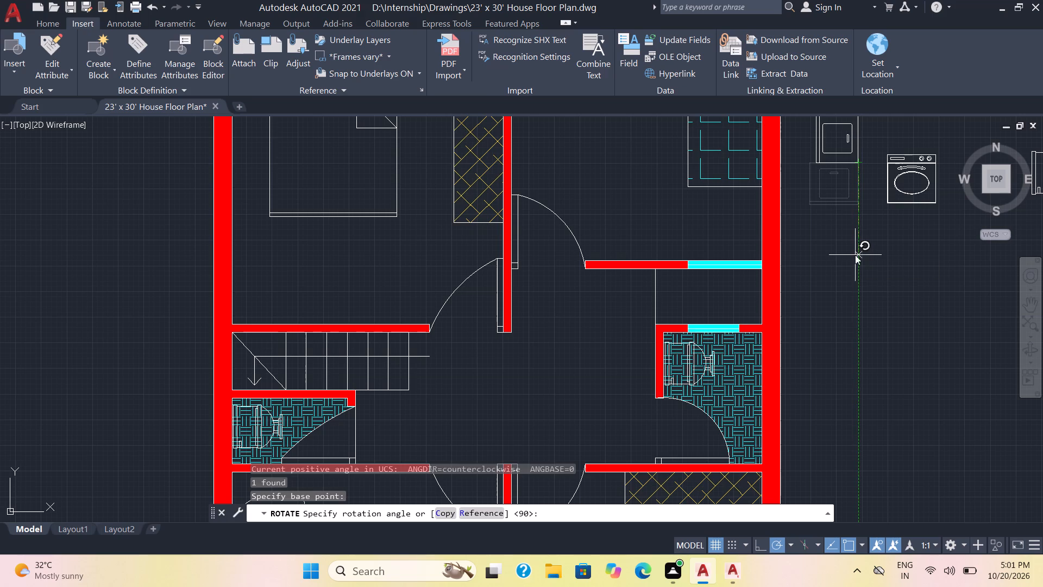
Move the rotated sink into the kitchen, beside the east wall just below the hatched counter.
left_click(857, 189)
left_click(815, 140)
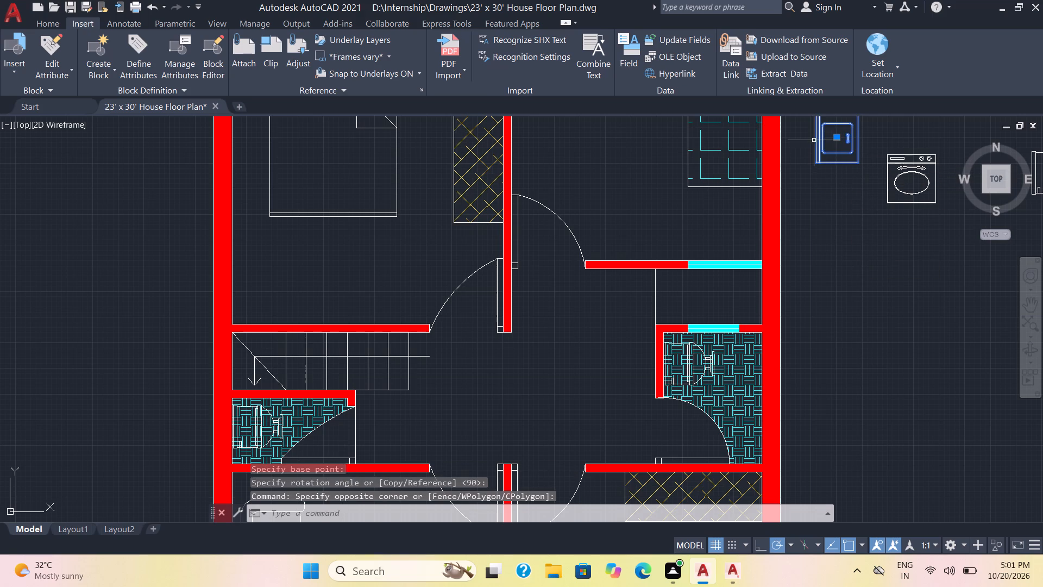
key("m")
key("Return")
left_click(822, 135)
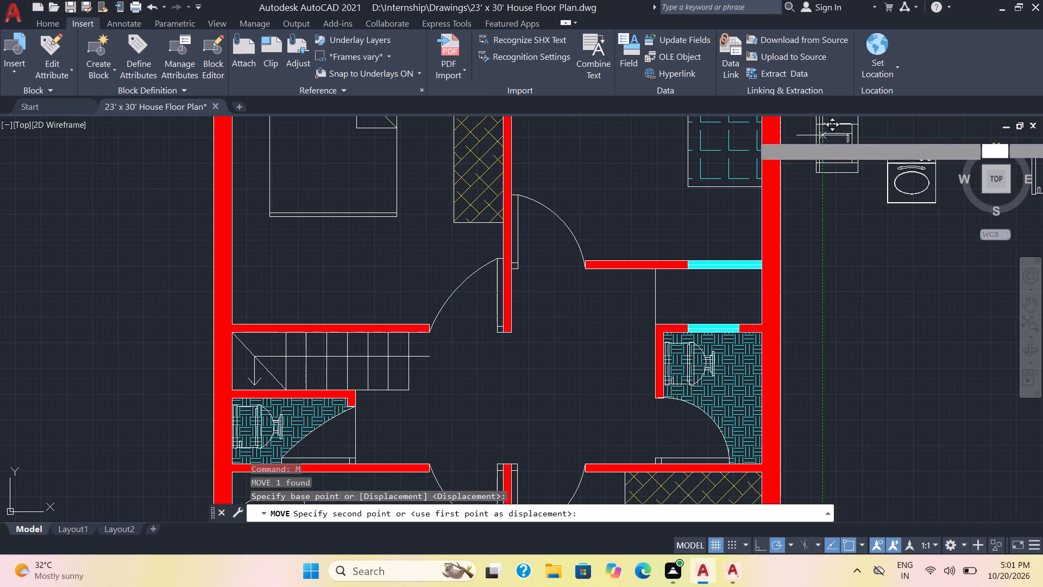
left_click(724, 209)
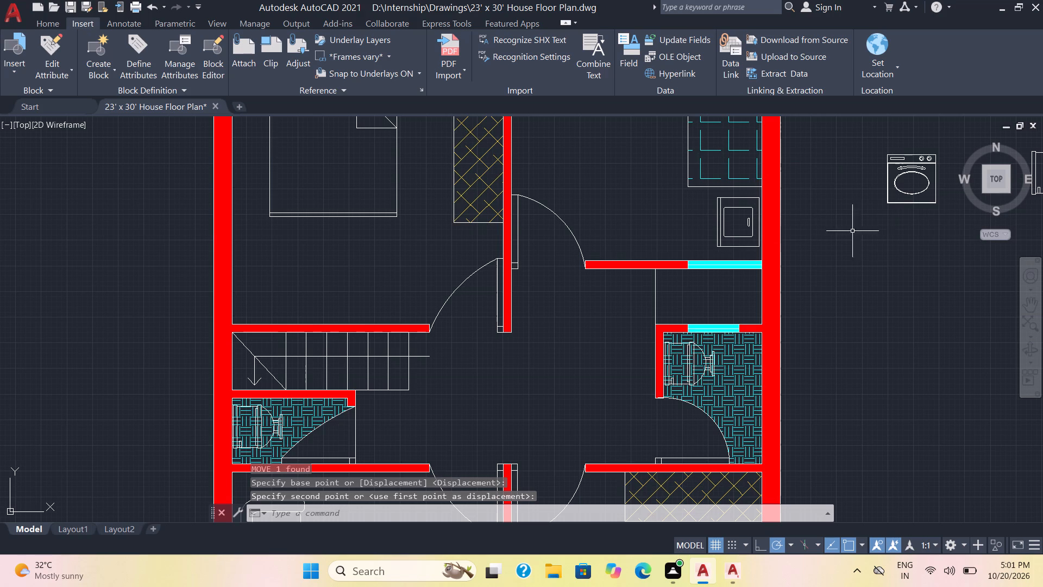
Copy the stove block outside the plan once, placing the copy flush against its west side.
left_click(931, 224)
left_click(883, 153)
type("co")
key("Return")
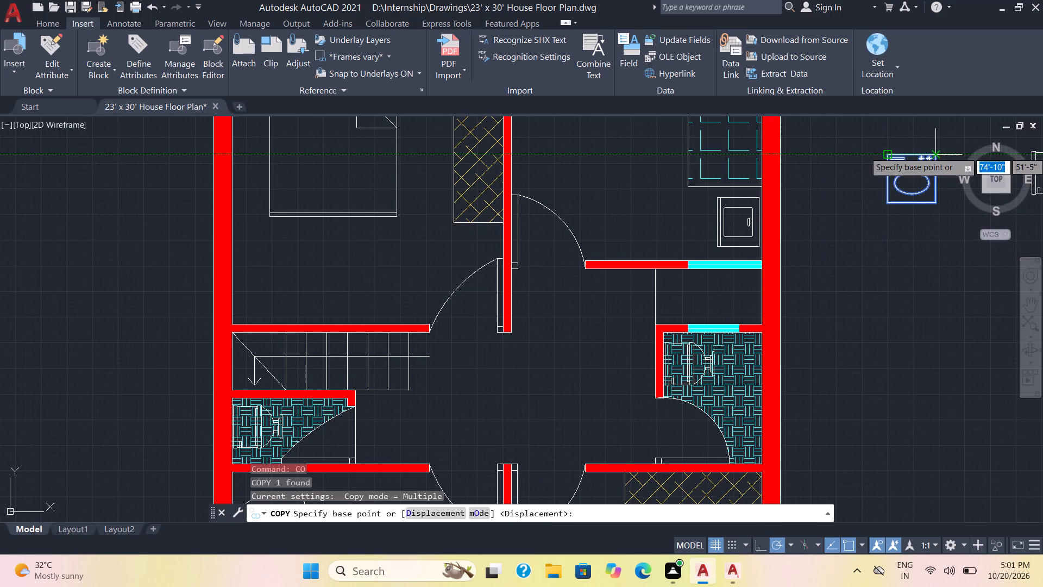
left_click(938, 152)
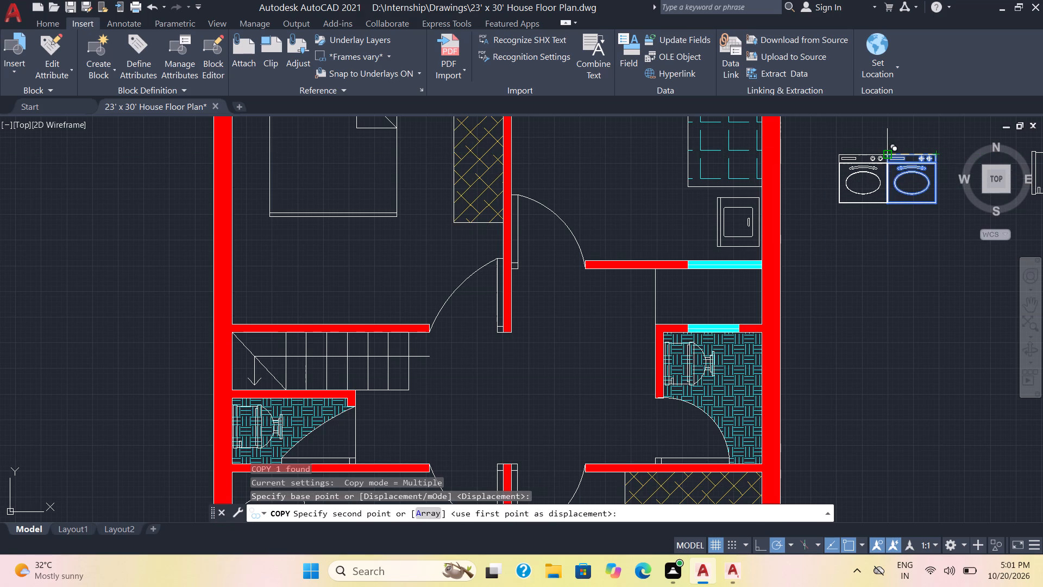
left_click(884, 158)
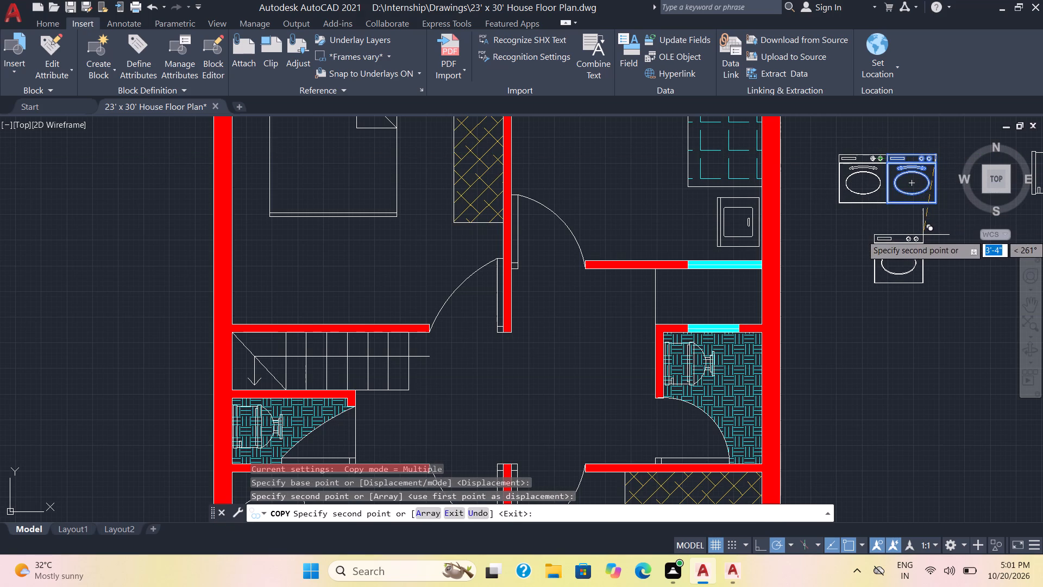
key("Escape")
Move the pair of adjoining stove blocks onto the hatched kitchen counter along the north wall.
left_click(934, 223)
left_click(856, 149)
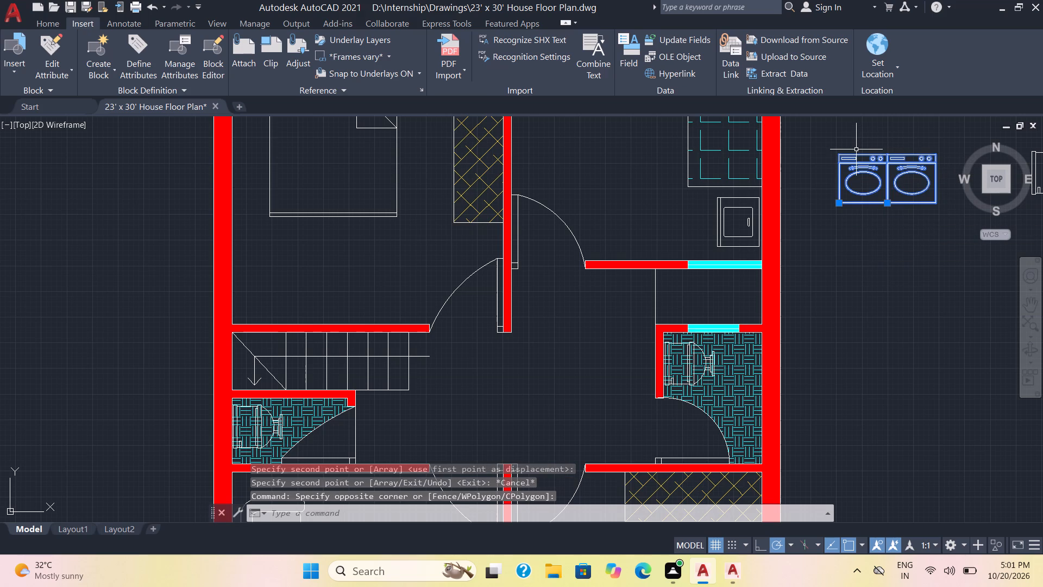
key("m")
key("Return")
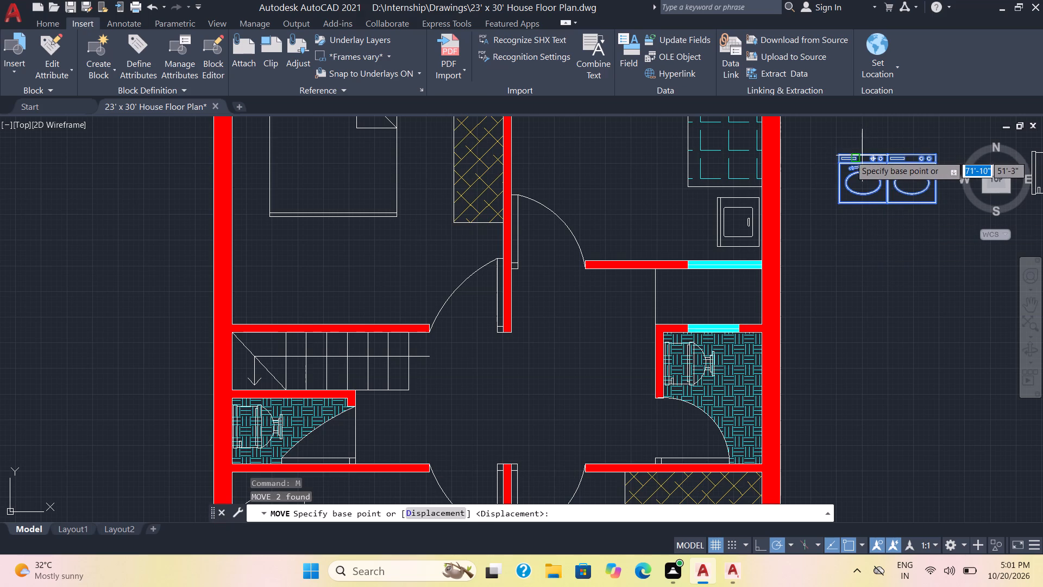
left_click(891, 204)
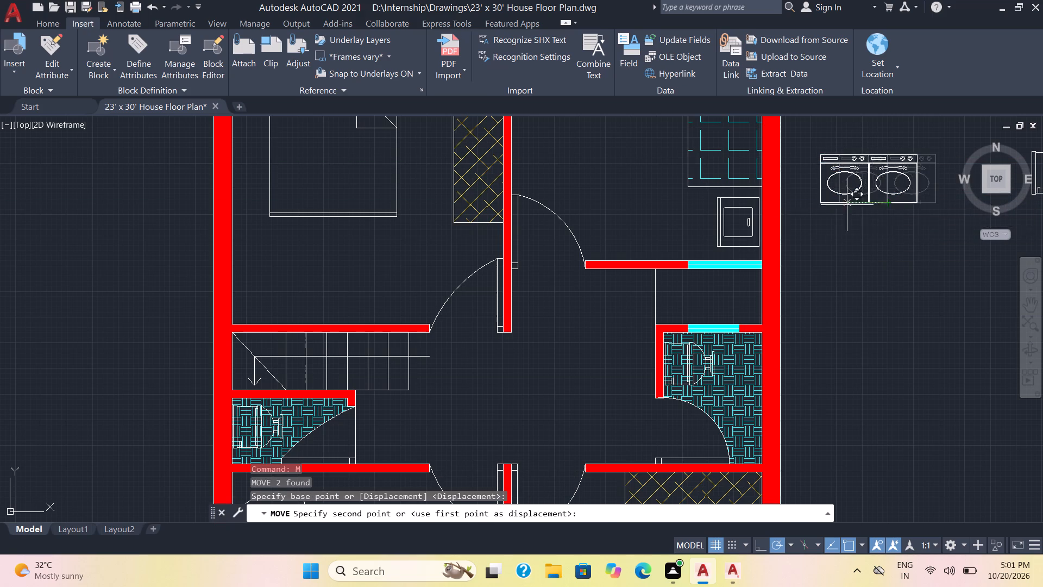
scroll(778, 215, "down", 2)
scroll(696, 207, "up", 1)
middle_click_drag(696, 207, 693, 284)
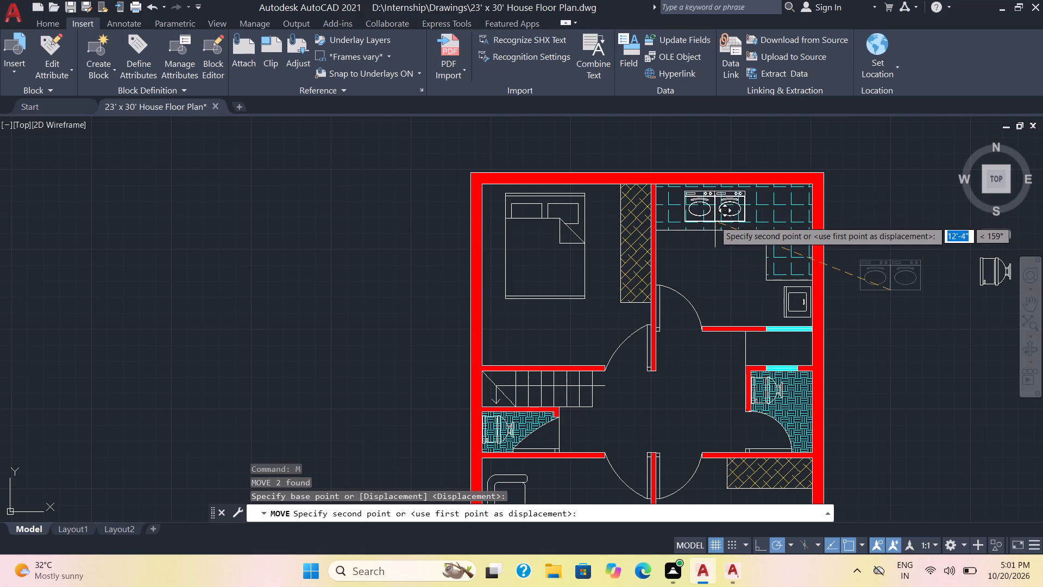
left_click(714, 221)
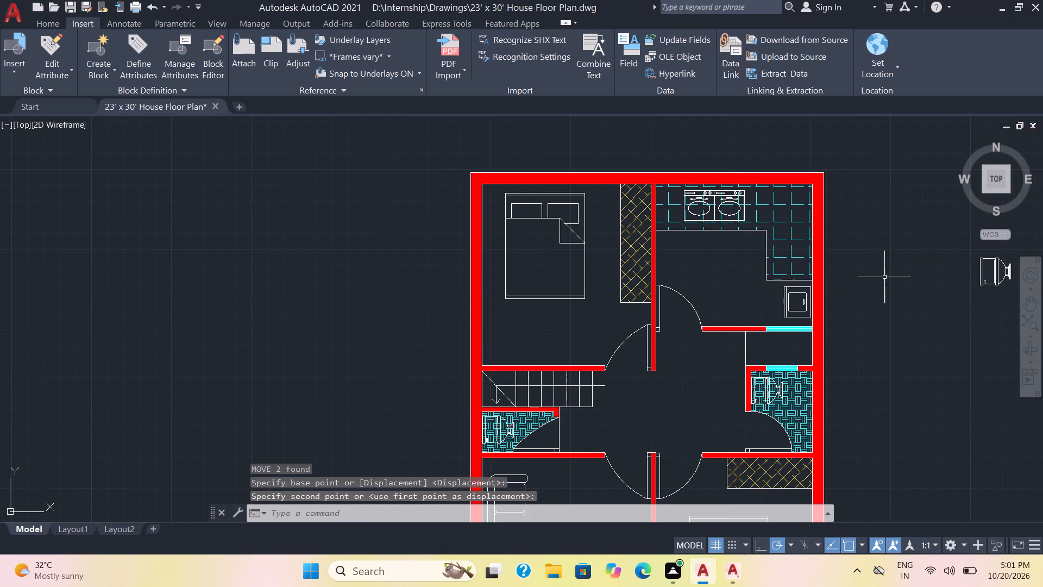
Save the drawing.
middle_click_drag(879, 280, 859, 192)
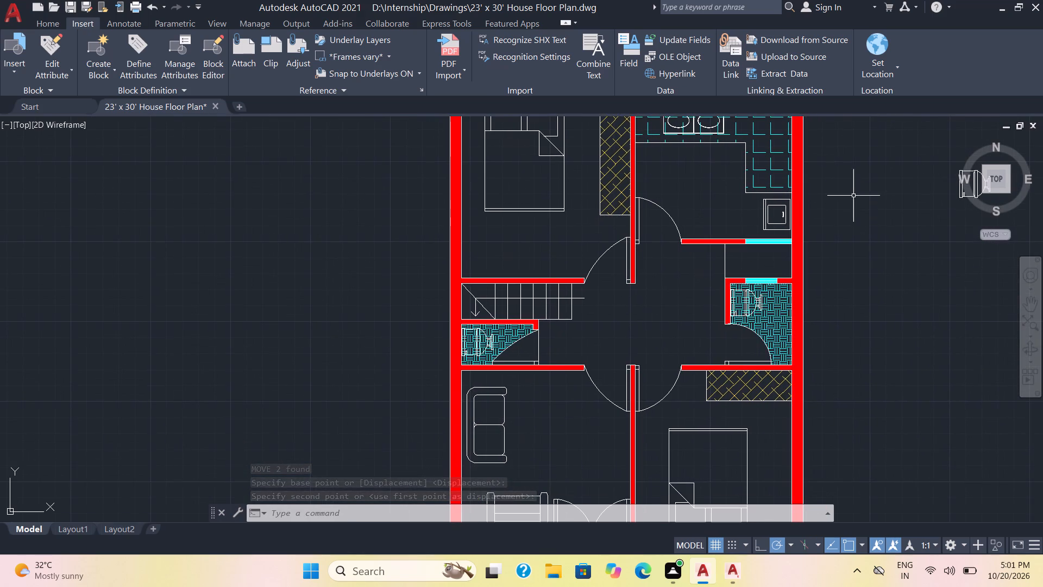
left_click(51, 23)
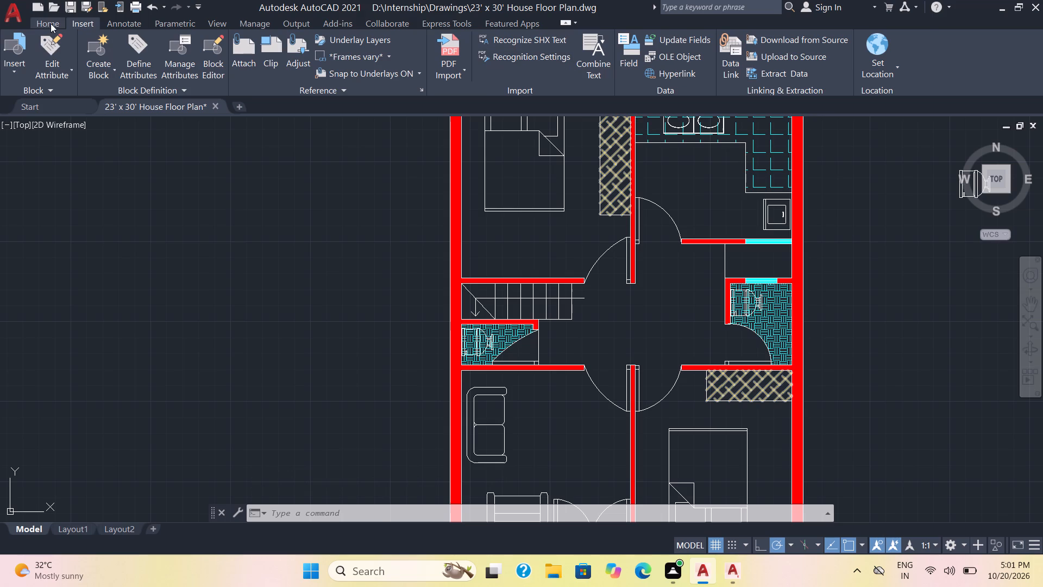
key("ctrl+s")
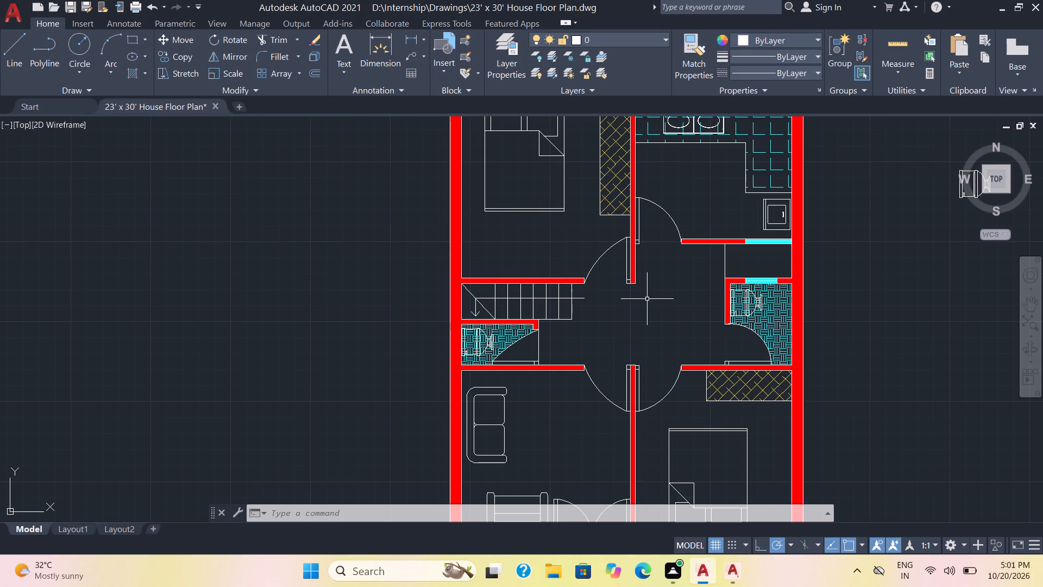
Create a new layer named "beds" and set its colour to index 40.
middle_click_drag(647, 299, 561, 290)
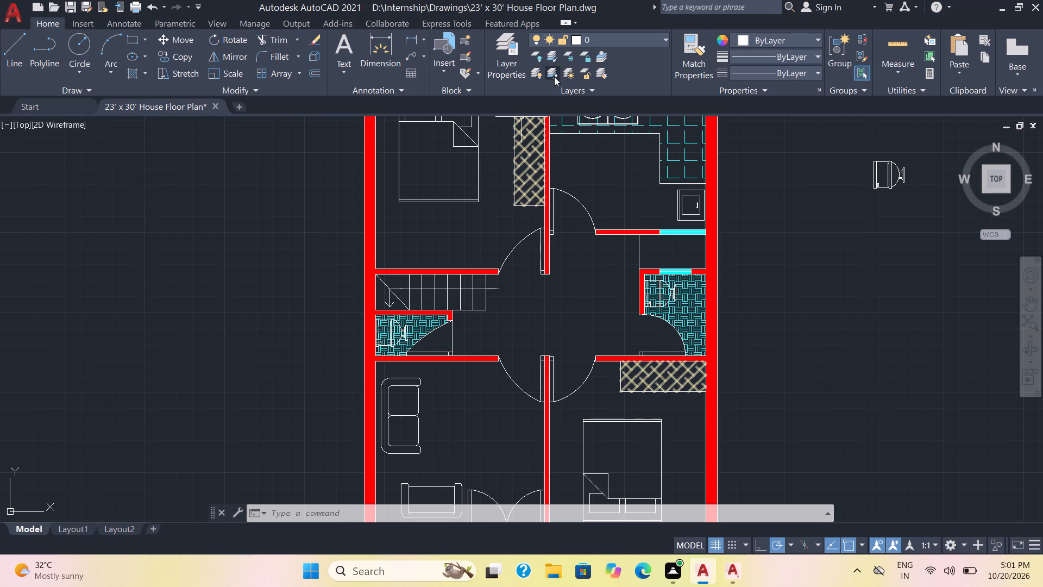
type("la")
key("Return")
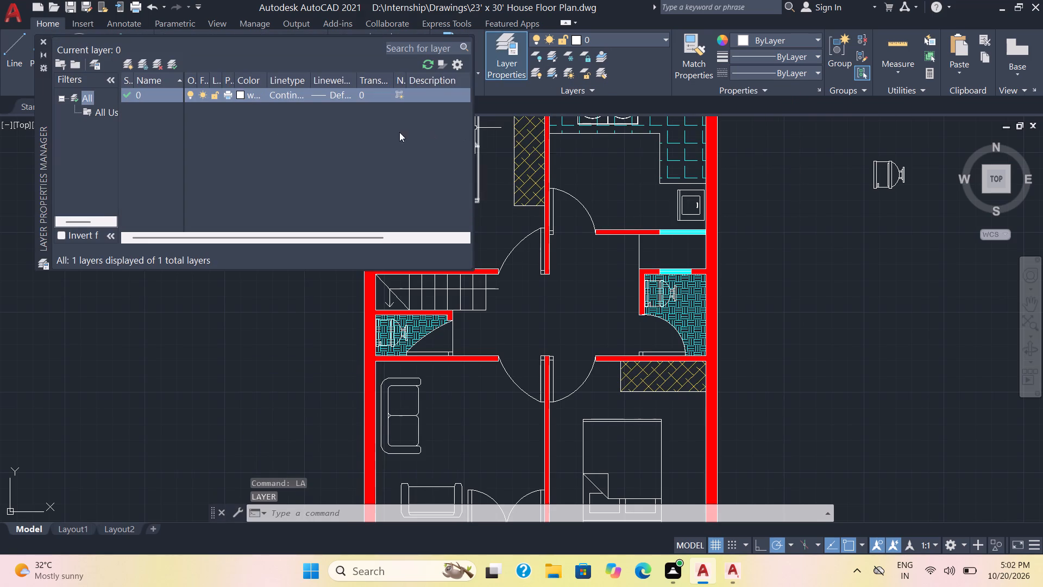
left_click(127, 63)
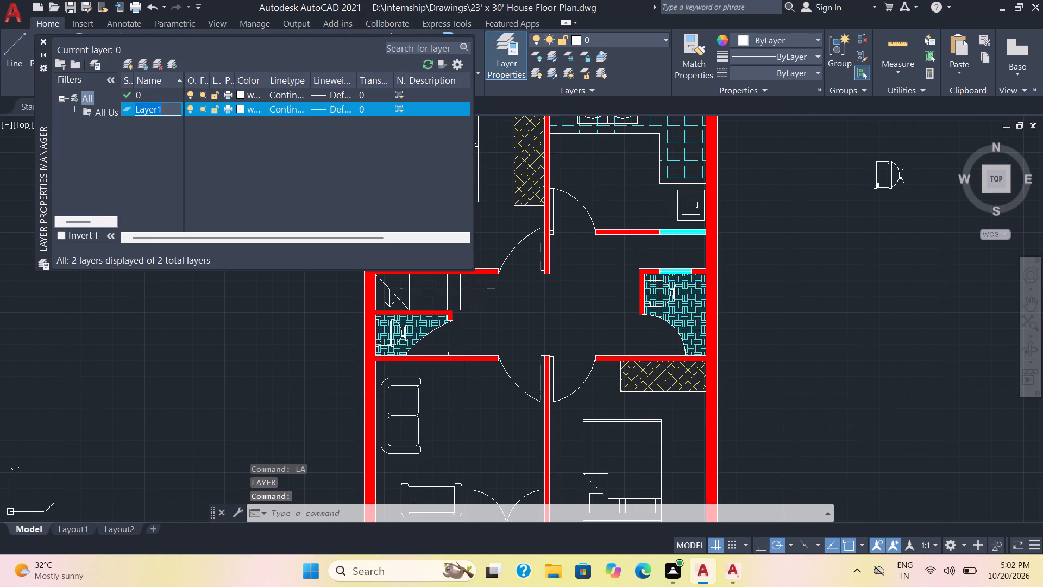
type("bed")
key("s")
key("Return")
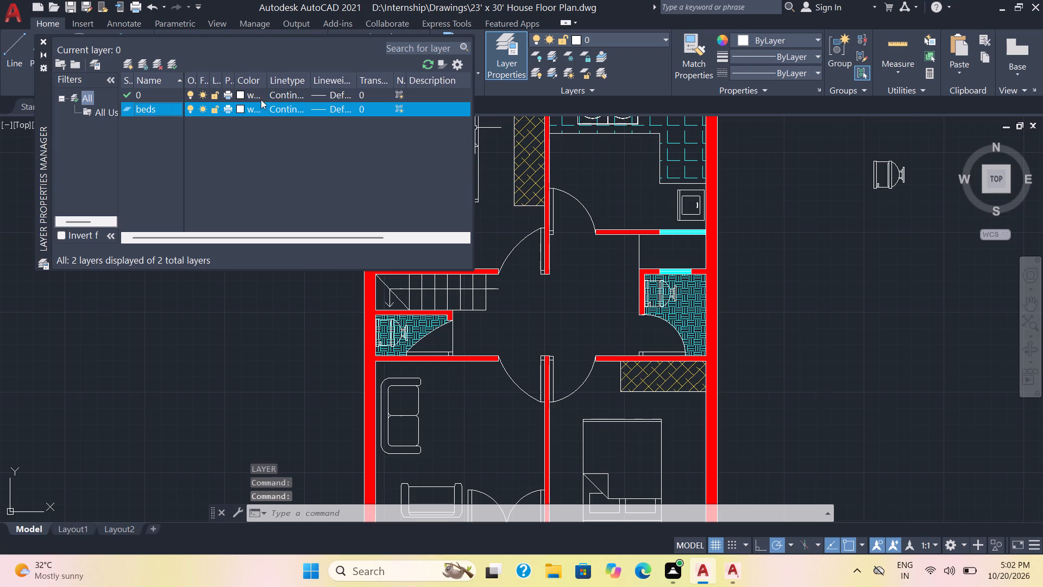
left_click(247, 108)
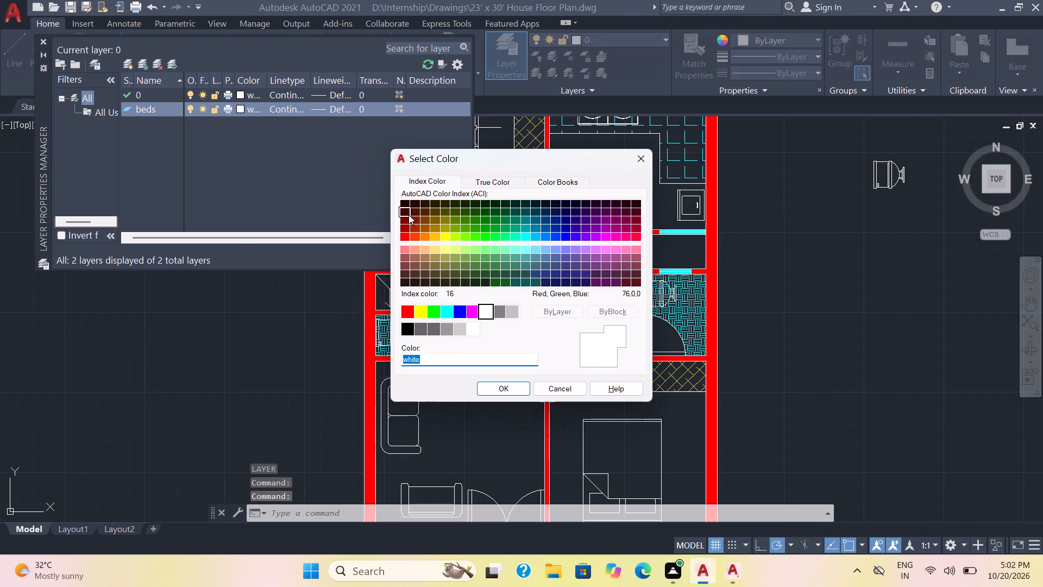
left_click(437, 236)
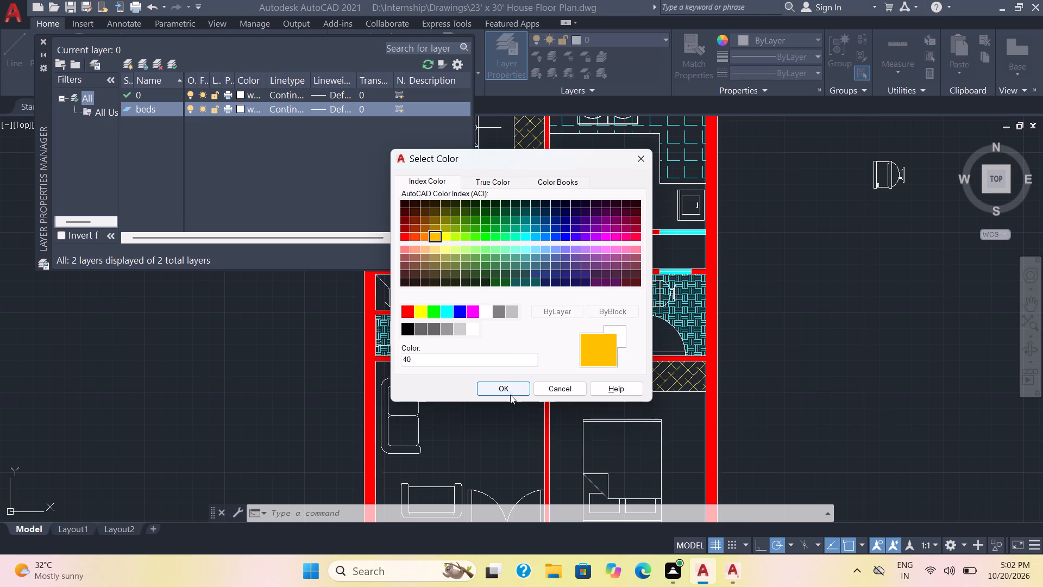
left_click(510, 395)
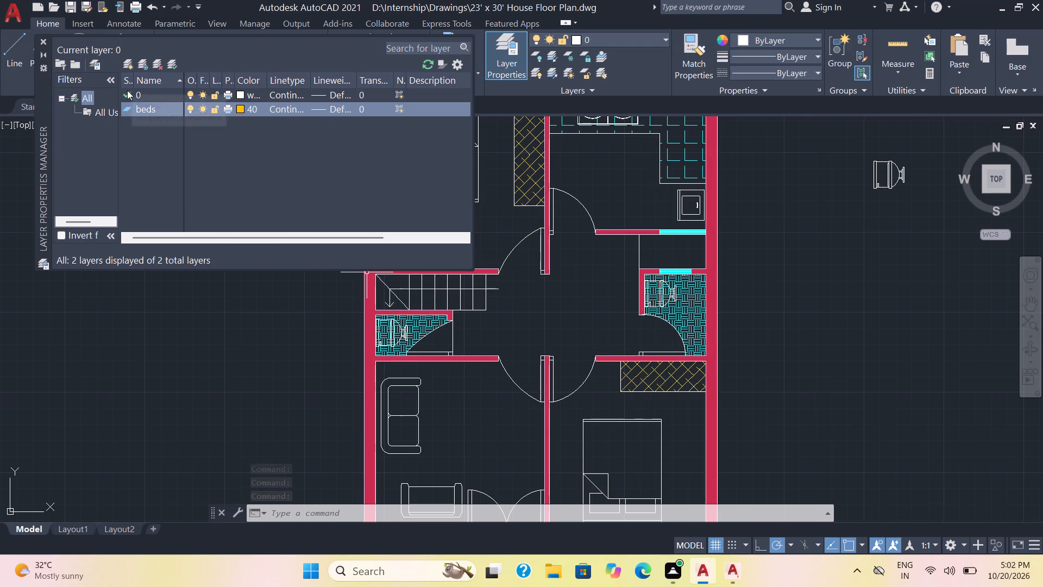
Create another new layer named "stairs".
left_click(128, 64)
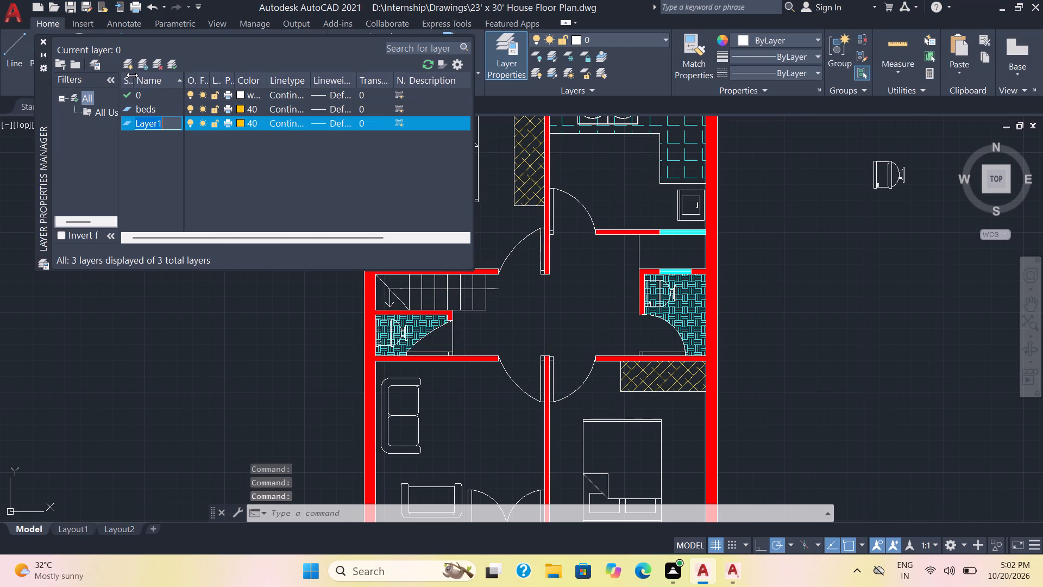
type("st")
type("ai")
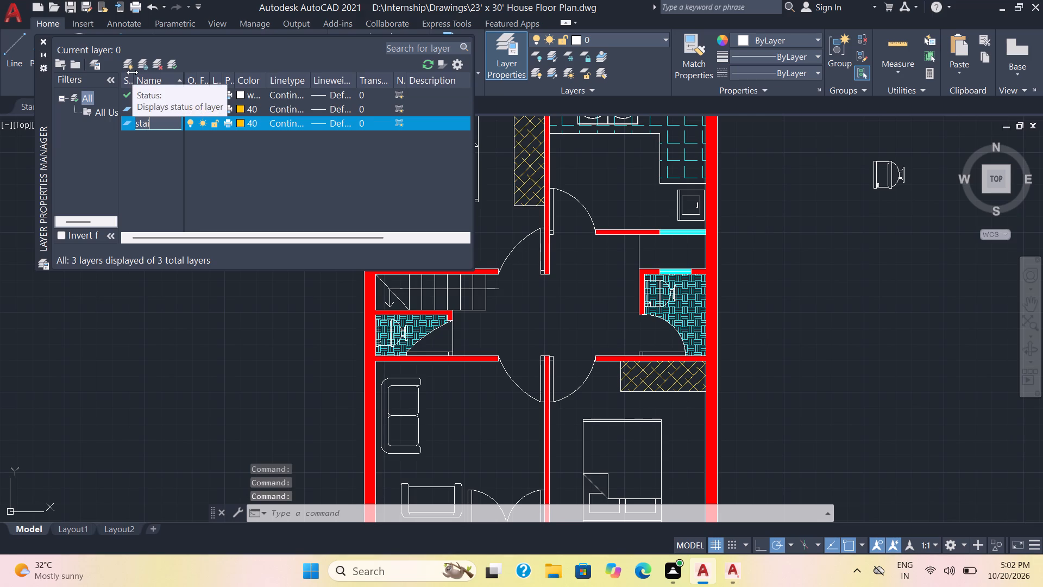
key("r")
key("s")
key("Return")
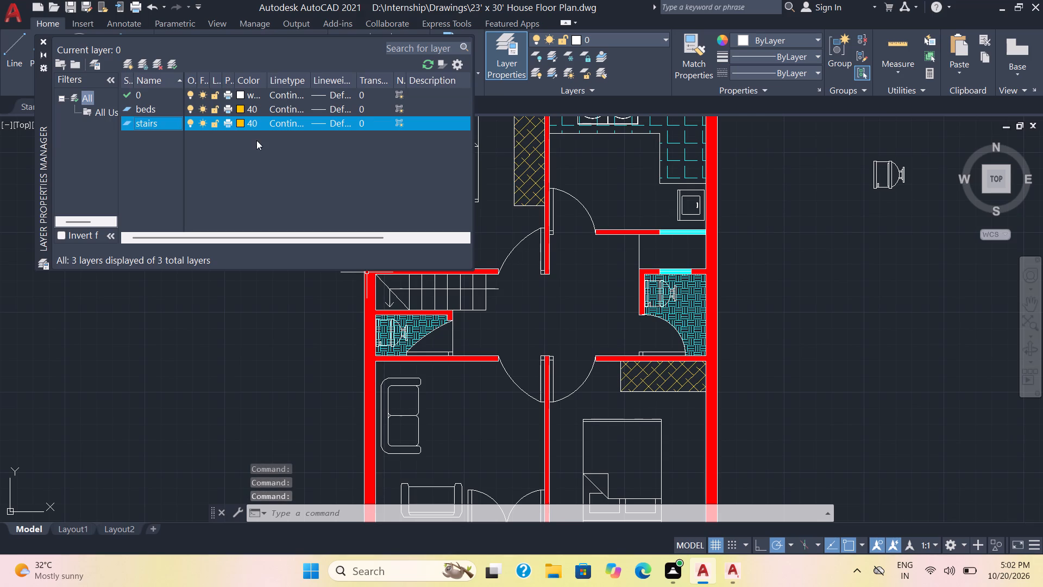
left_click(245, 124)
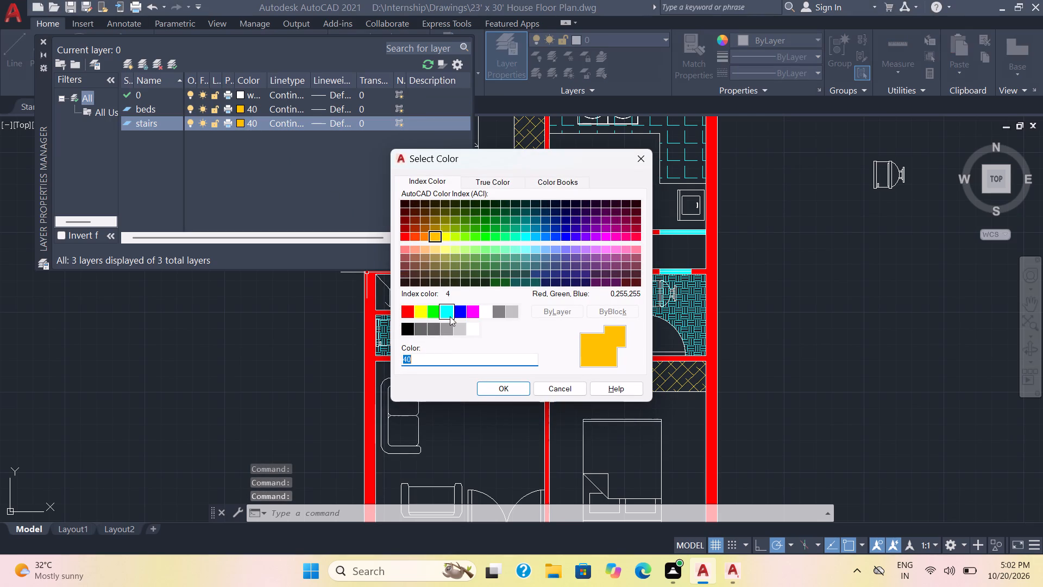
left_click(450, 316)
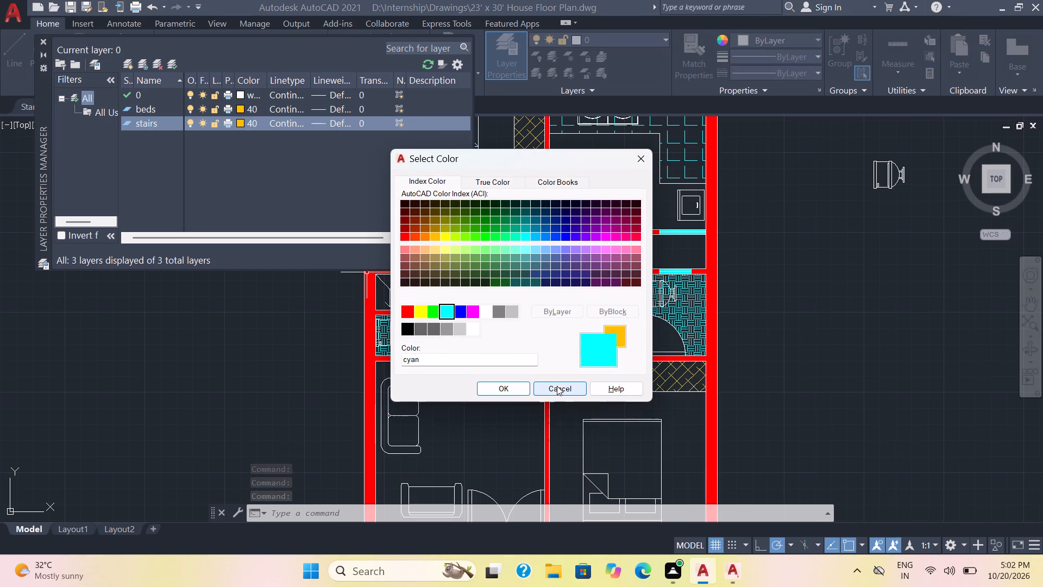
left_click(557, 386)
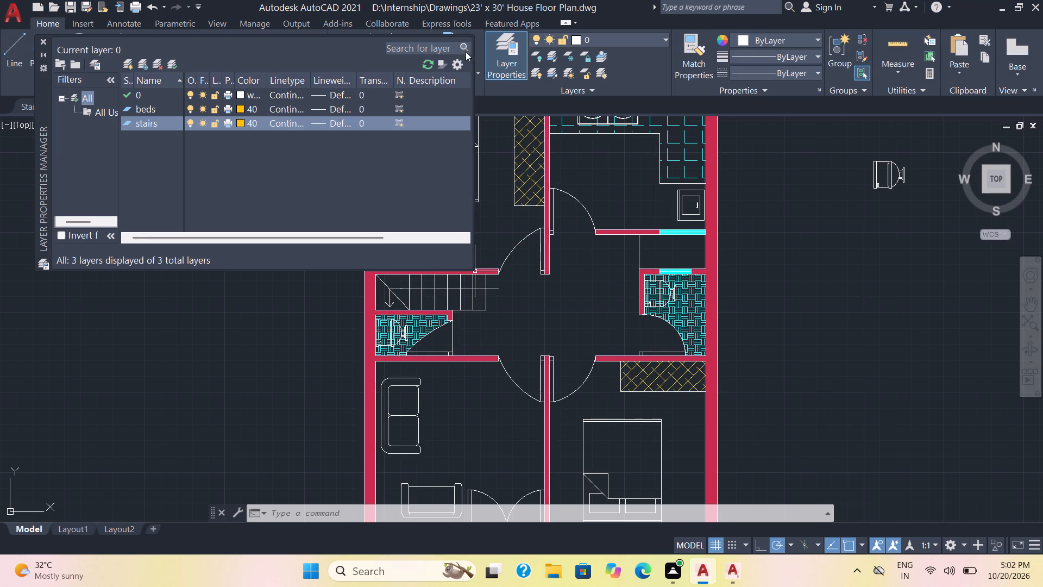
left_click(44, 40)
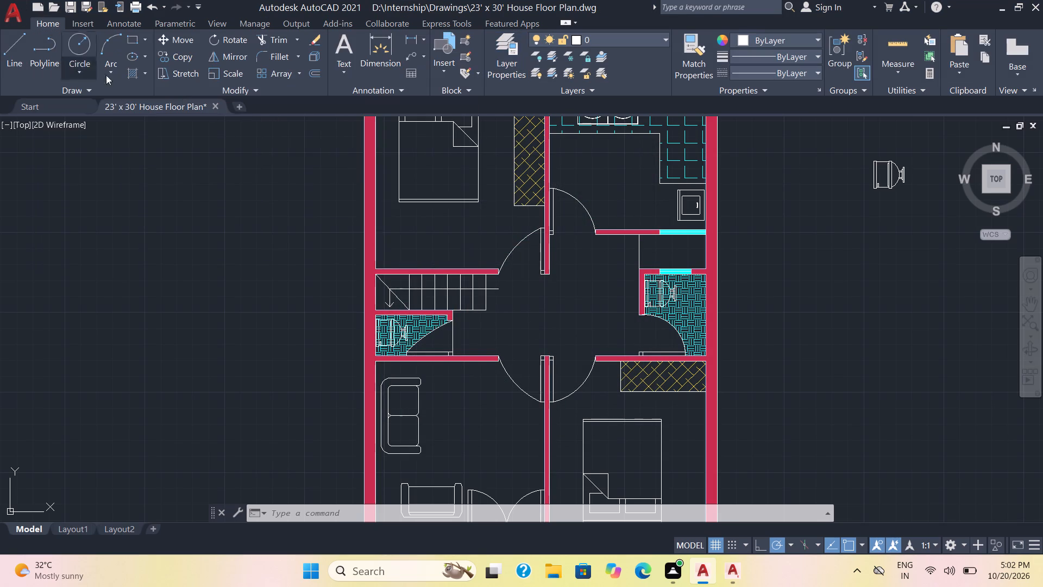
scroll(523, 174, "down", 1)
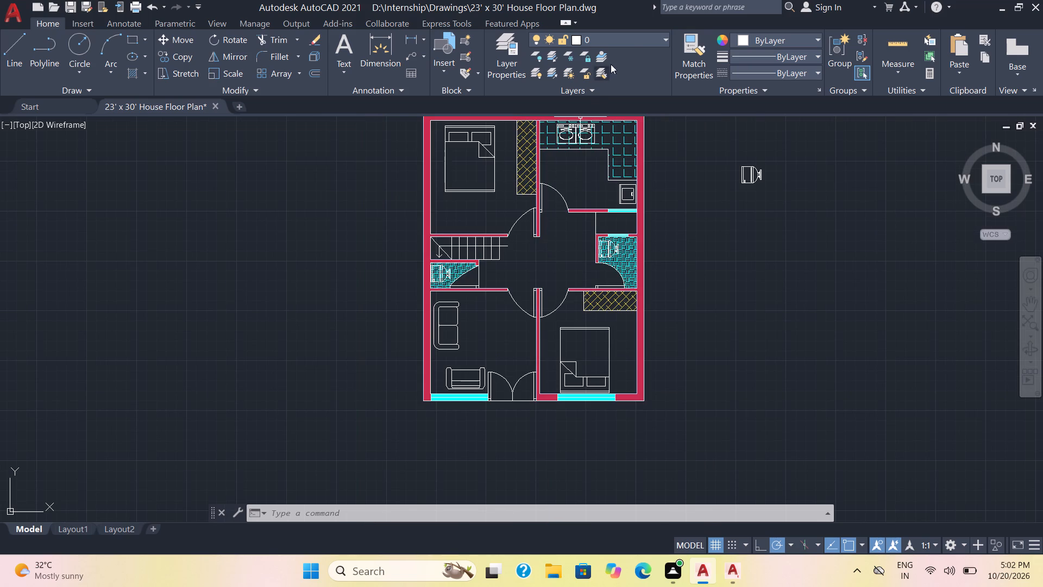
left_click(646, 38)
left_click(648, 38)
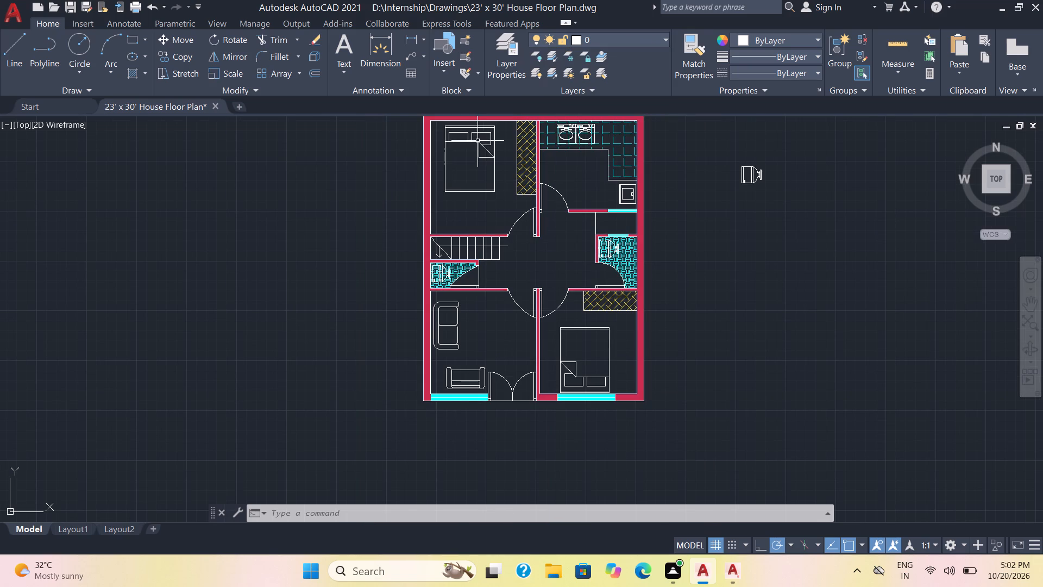
Select the furniture and fixture blocks inside the plan: both beds, both stoves, the kitchen sink, both toilets and the two living-room sofas.
left_click(483, 151)
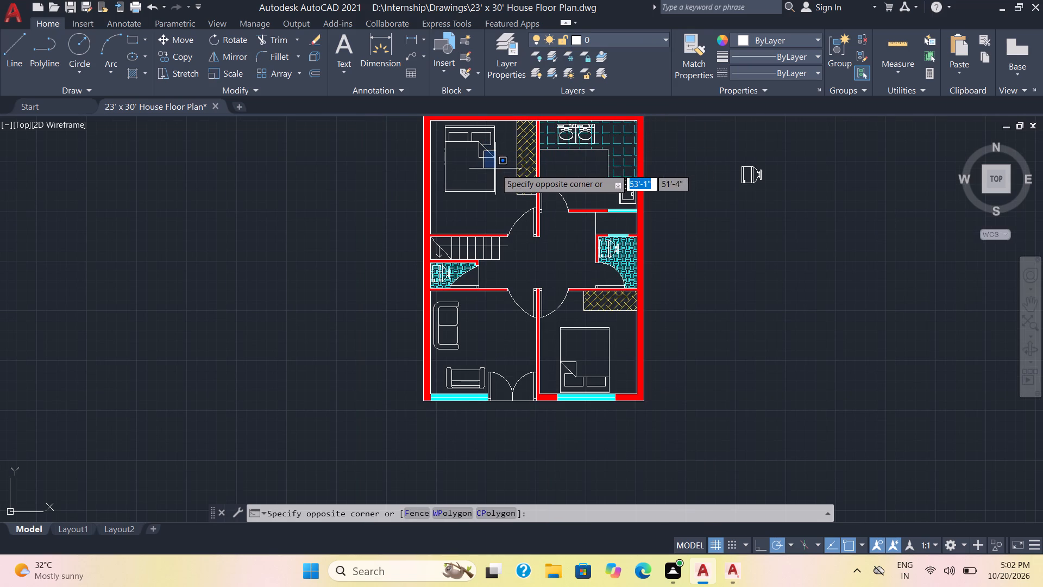
key("Escape")
left_click(494, 176)
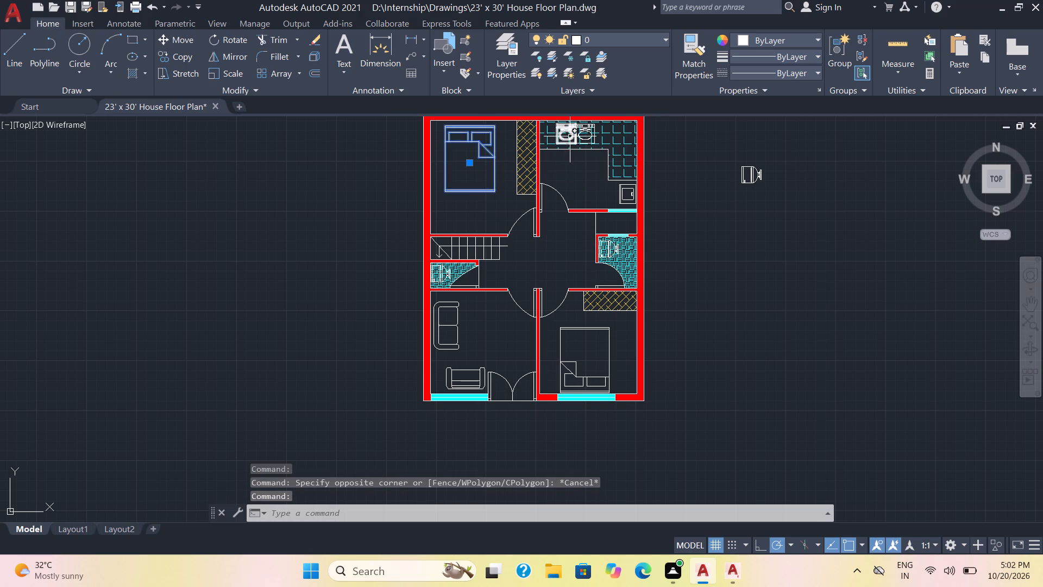
left_click(570, 136)
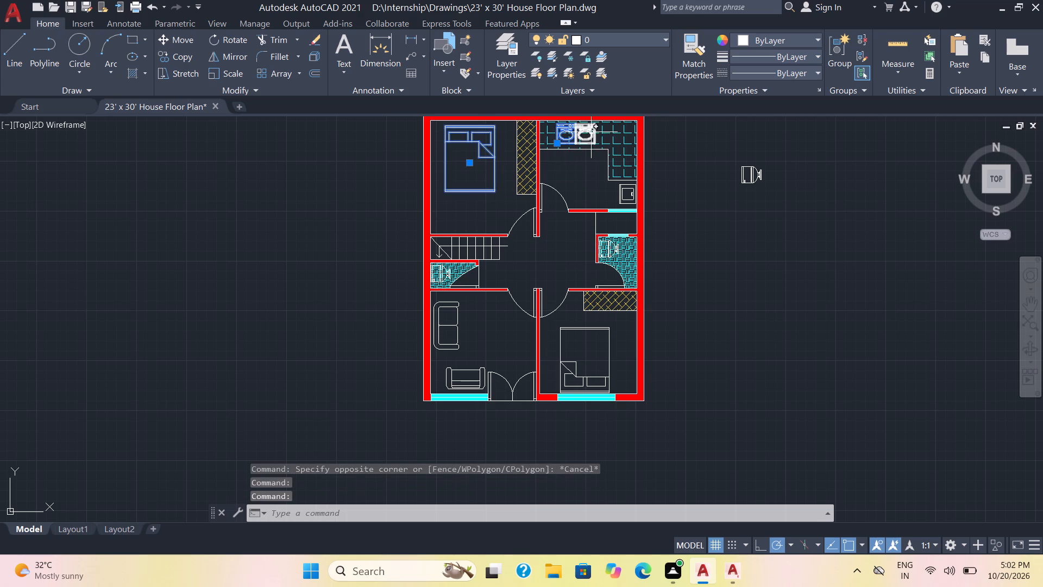
left_click(591, 132)
left_click(626, 189)
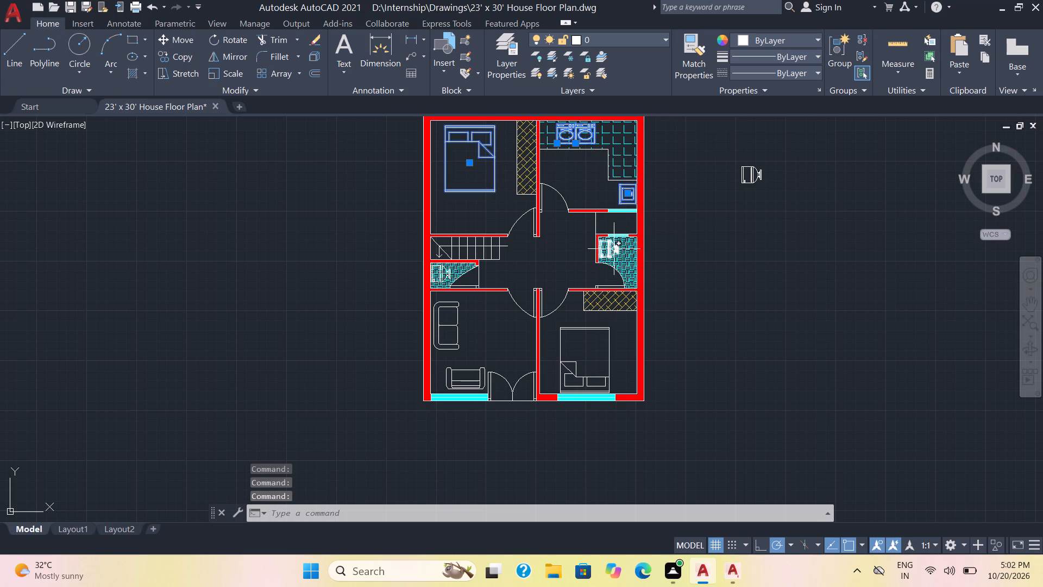
left_click(613, 249)
left_click(441, 277)
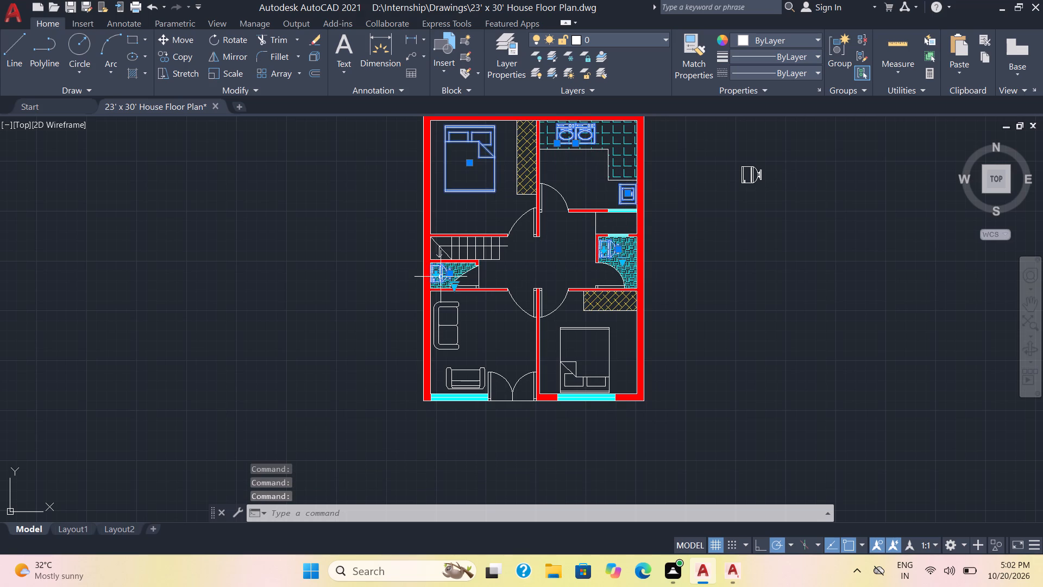
left_click(452, 304)
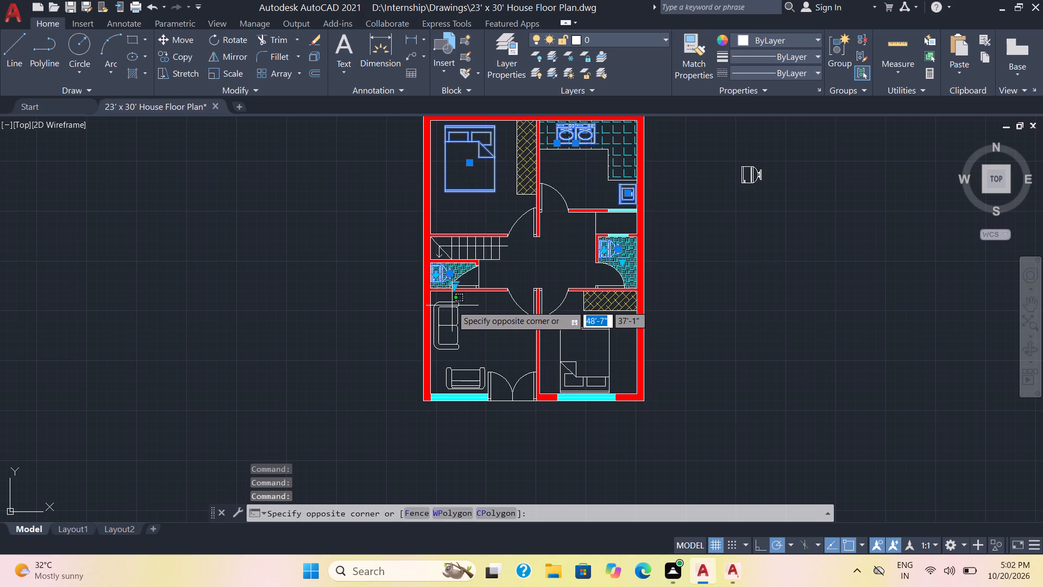
left_click(453, 307)
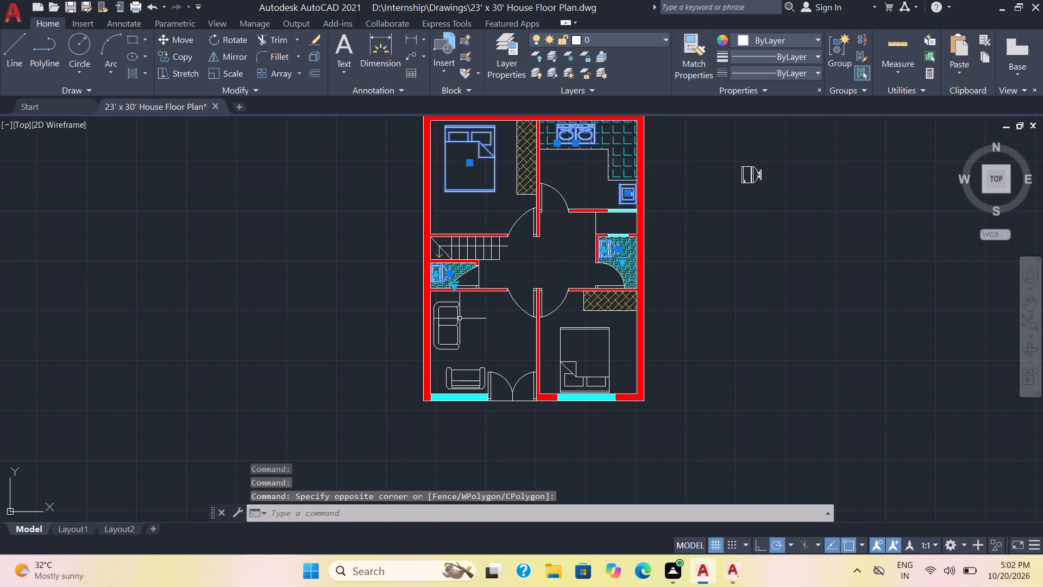
left_click(458, 319)
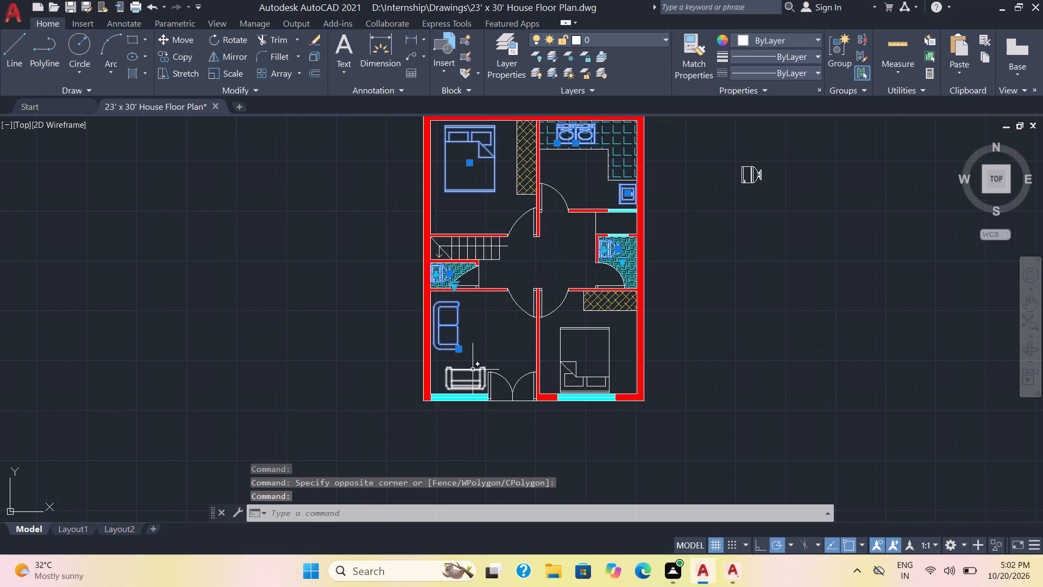
left_click(473, 370)
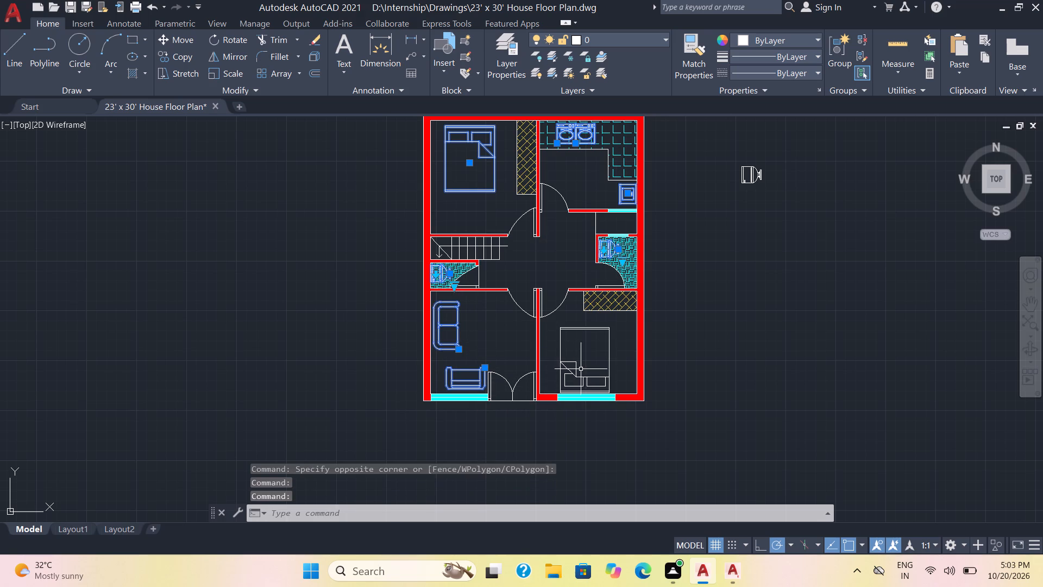
left_click(601, 378)
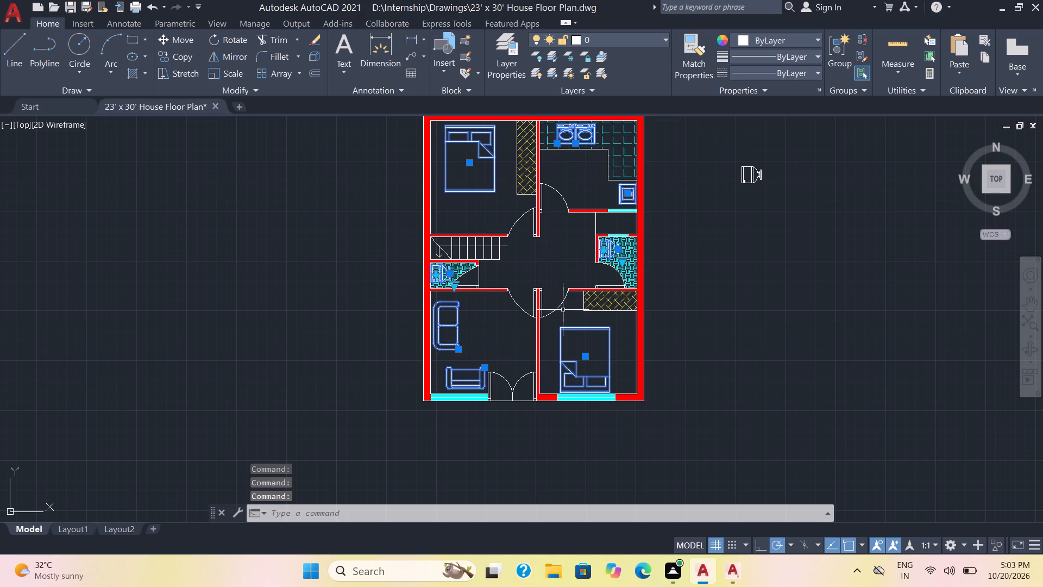
Add the southeast bedroom's door arc and wardrobe outline, plus the east bathroom's door leaf and its end line, to the selection.
left_click(561, 304)
scroll(561, 304, "up", 2)
scroll(605, 315, "up", 2)
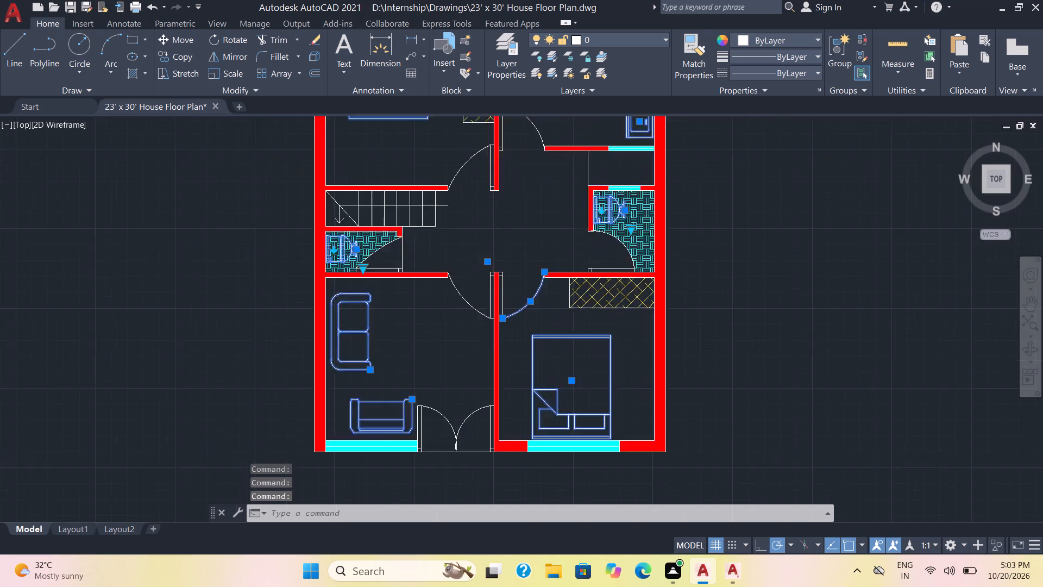
left_click(593, 305)
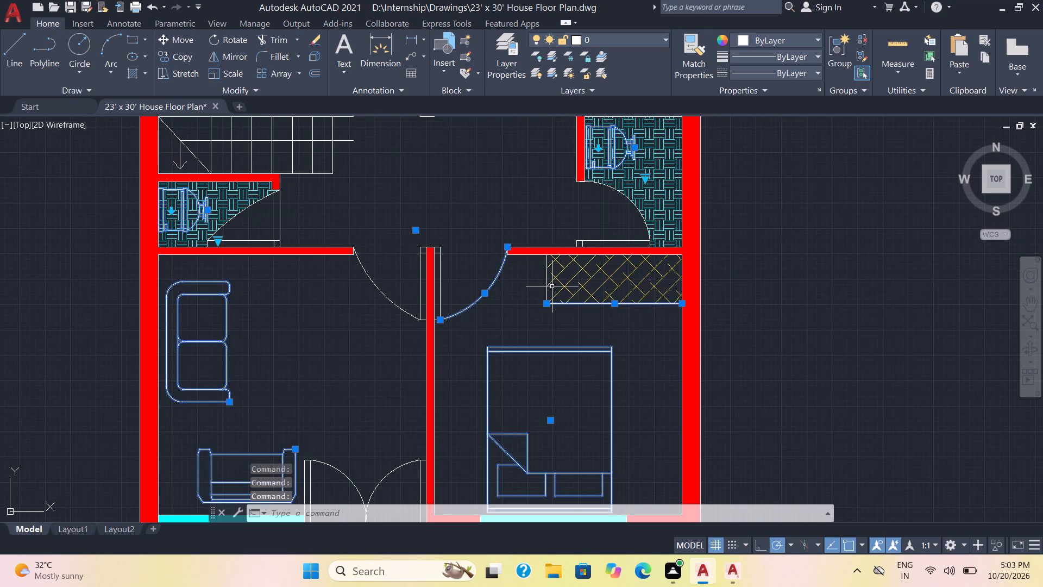
left_click(545, 280)
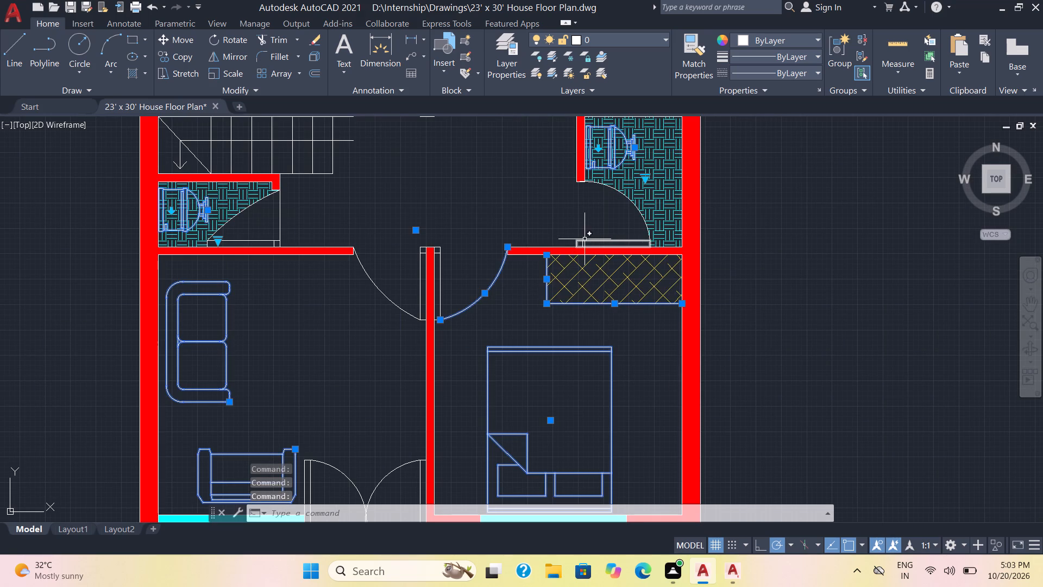
left_click(586, 240)
scroll(586, 240, "up", 3)
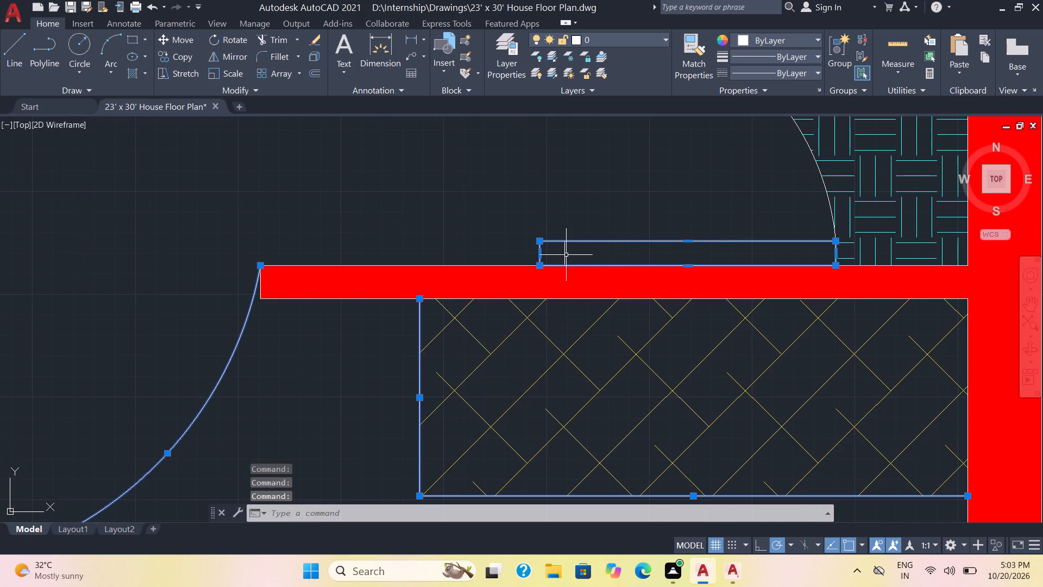
left_click(563, 257)
scroll(351, 277, "down", 1)
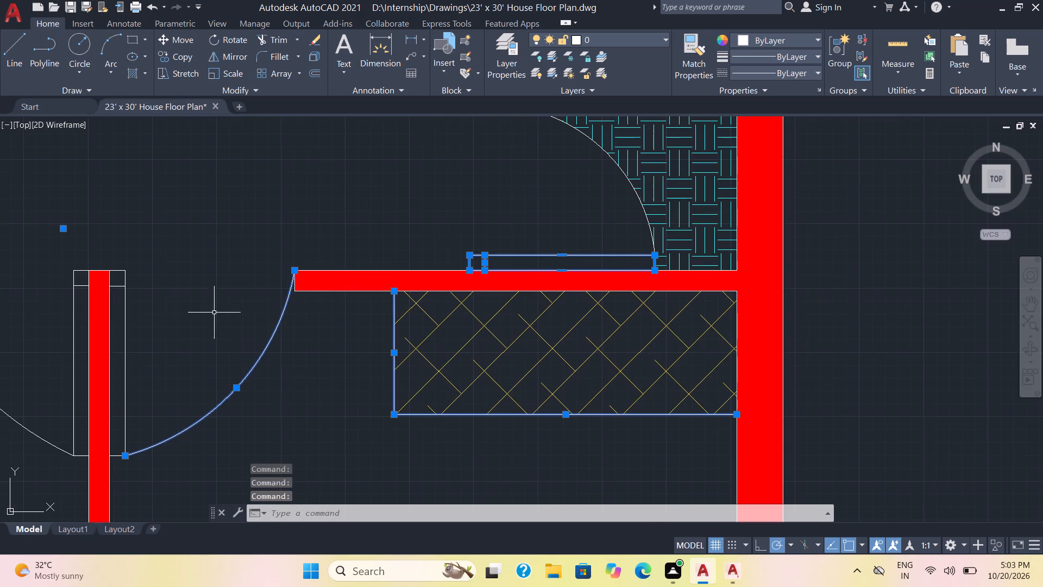
Add the two back-to-back door leaves on the southern central wall, the living-room door arc and the east bathroom door arc to the selection.
left_click(125, 322)
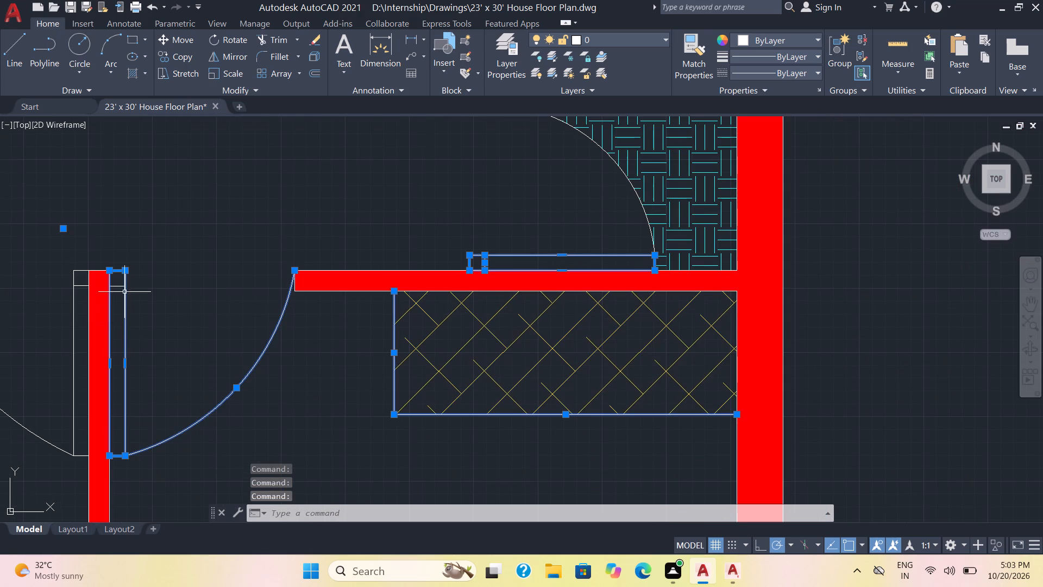
left_click(121, 286)
left_click(84, 287)
left_click(73, 300)
scroll(49, 318, "down", 2)
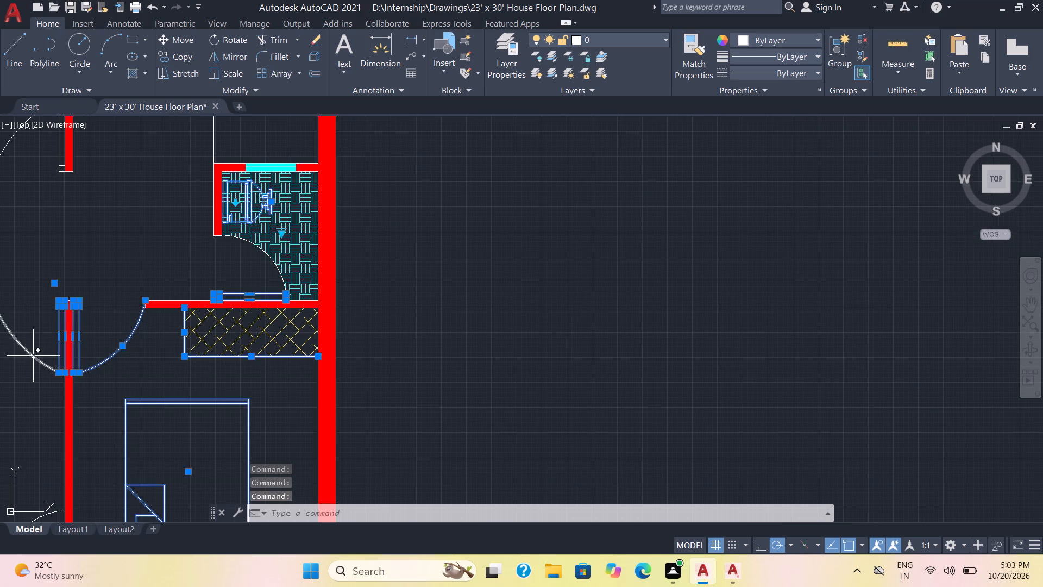
left_click(33, 356)
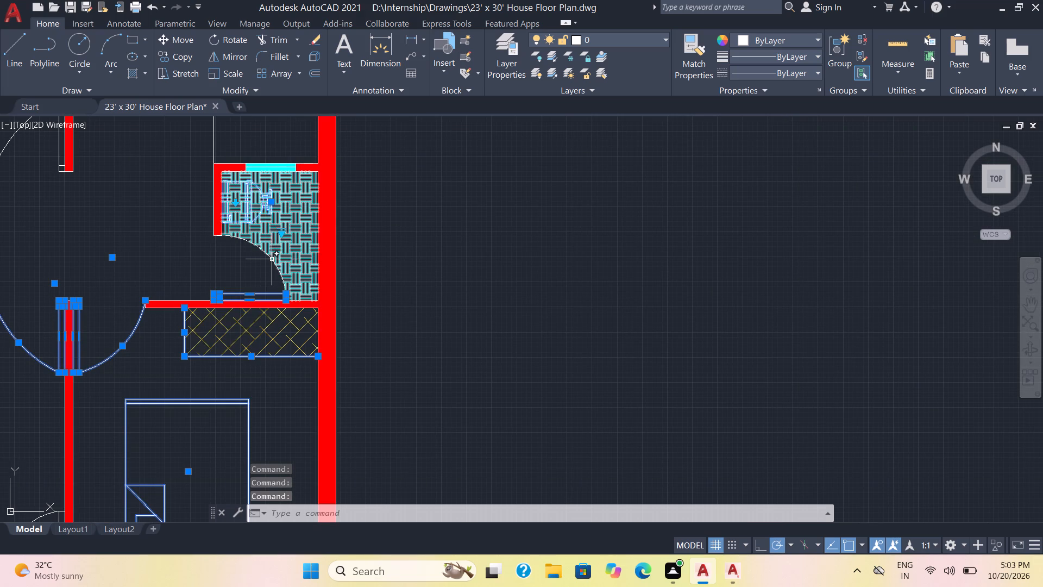
left_click(271, 259)
Add the kitchen door and the northwest bedroom door to the selection, including their arcs, leaves and short end lines.
scroll(156, 218, "down", 2)
scroll(165, 193, "up", 2)
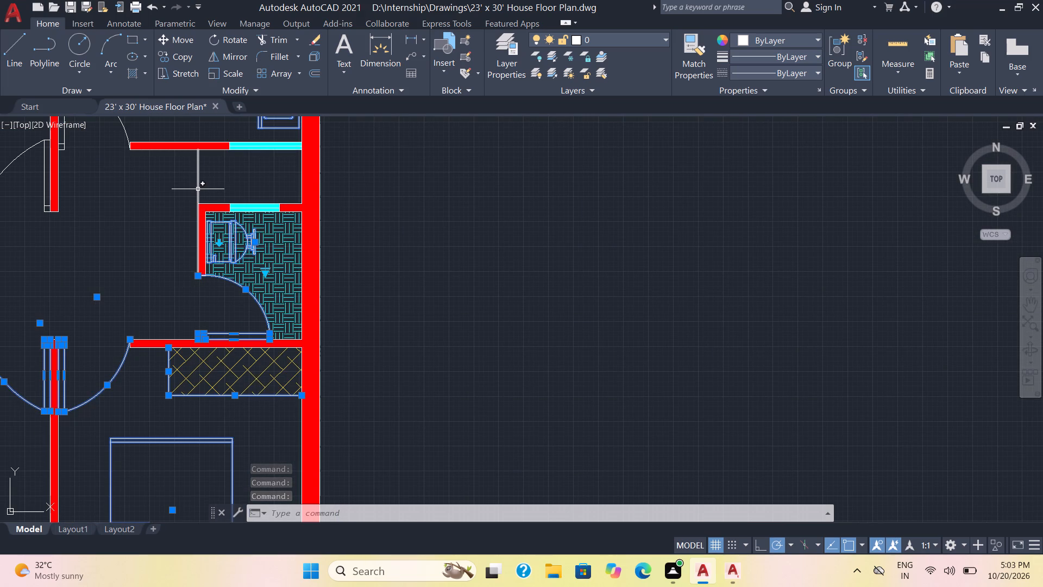
scroll(153, 192, "down", 1)
middle_click_drag(153, 195, 291, 279)
left_click(271, 229)
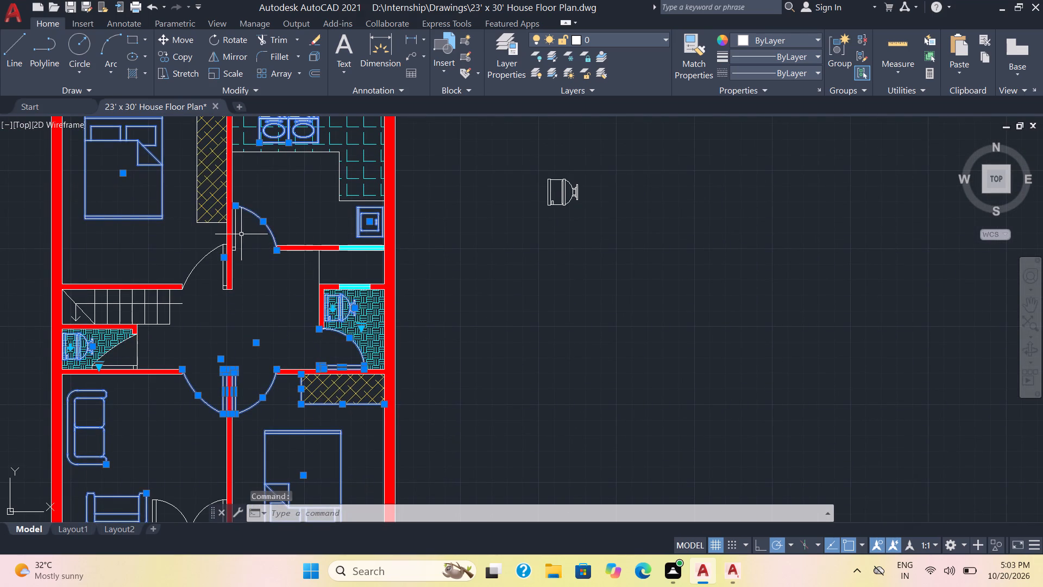
scroll(241, 234, "up", 3)
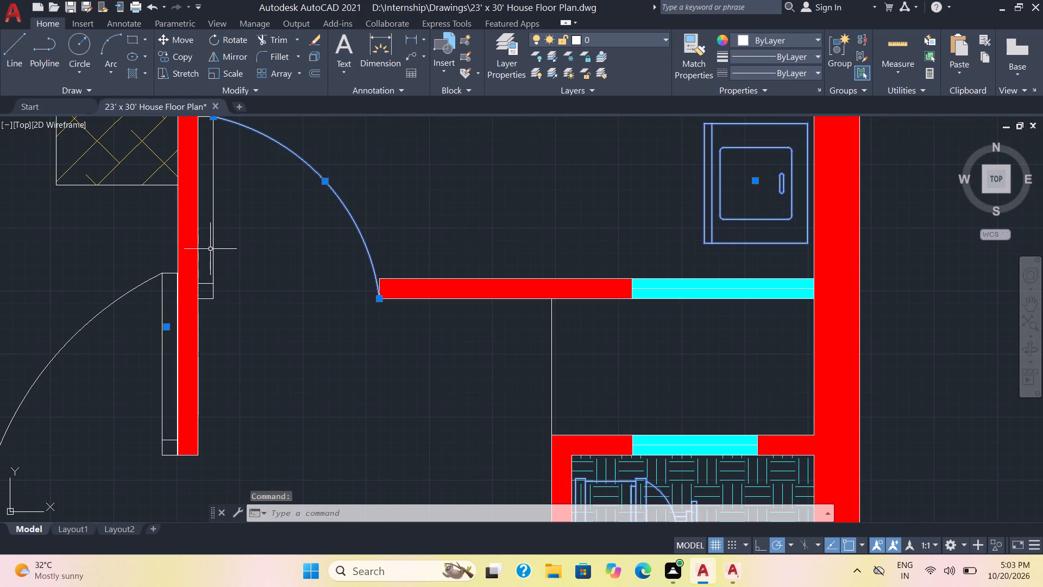
left_click(212, 249)
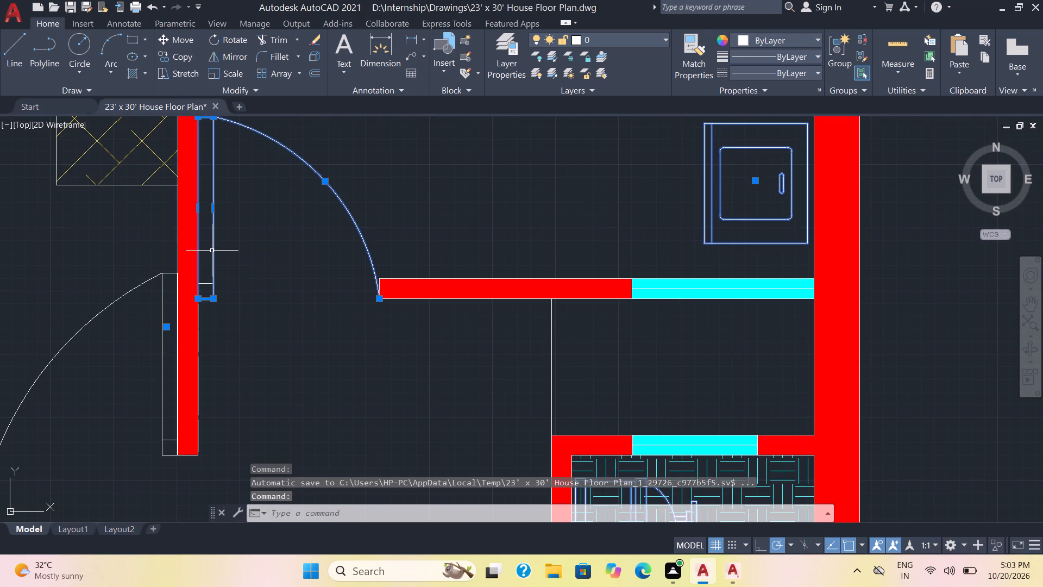
left_click(205, 284)
left_click(166, 272)
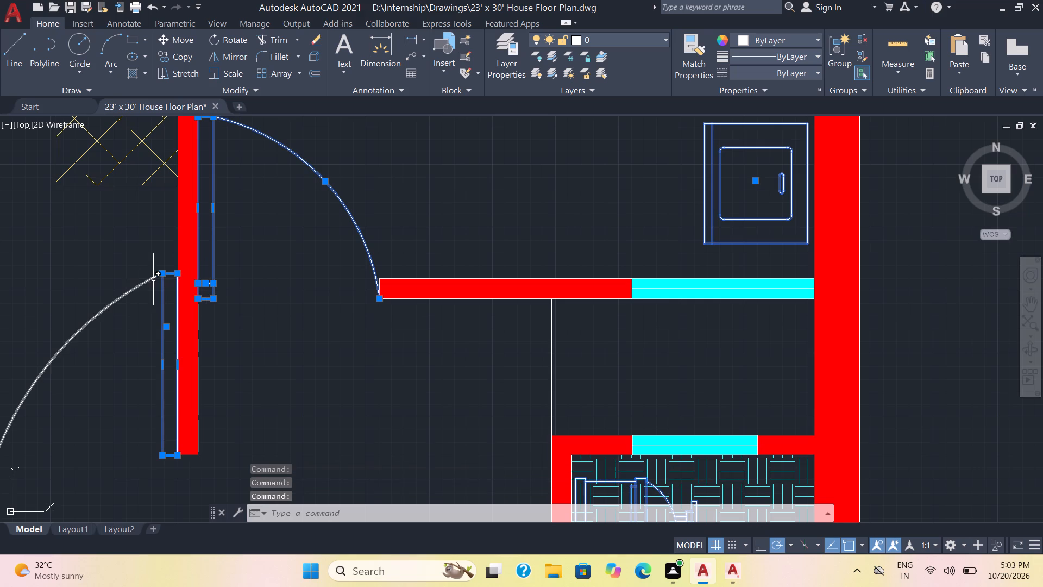
left_click(152, 280)
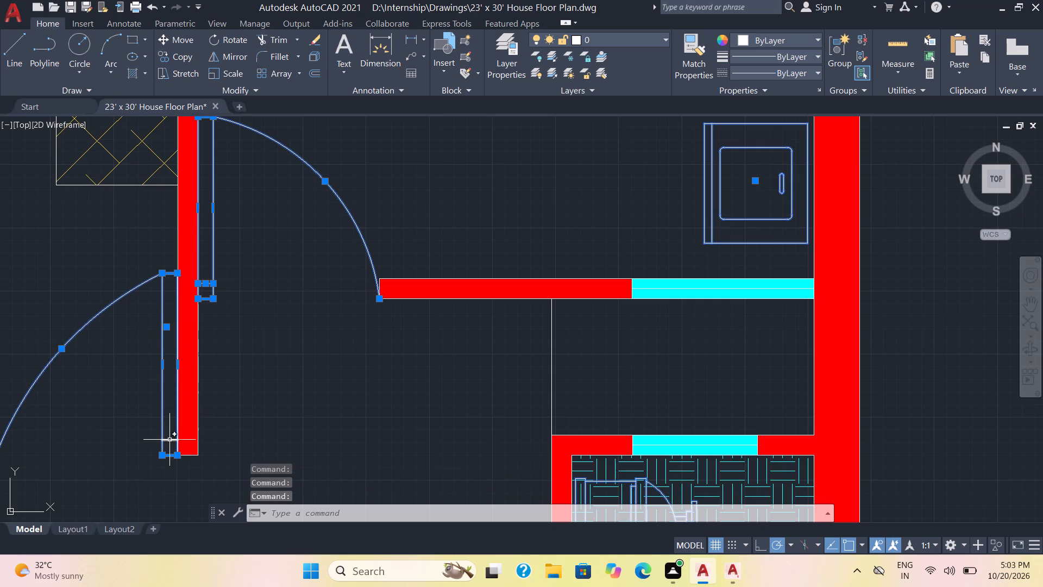
left_click(167, 442)
scroll(213, 401, "down", 2)
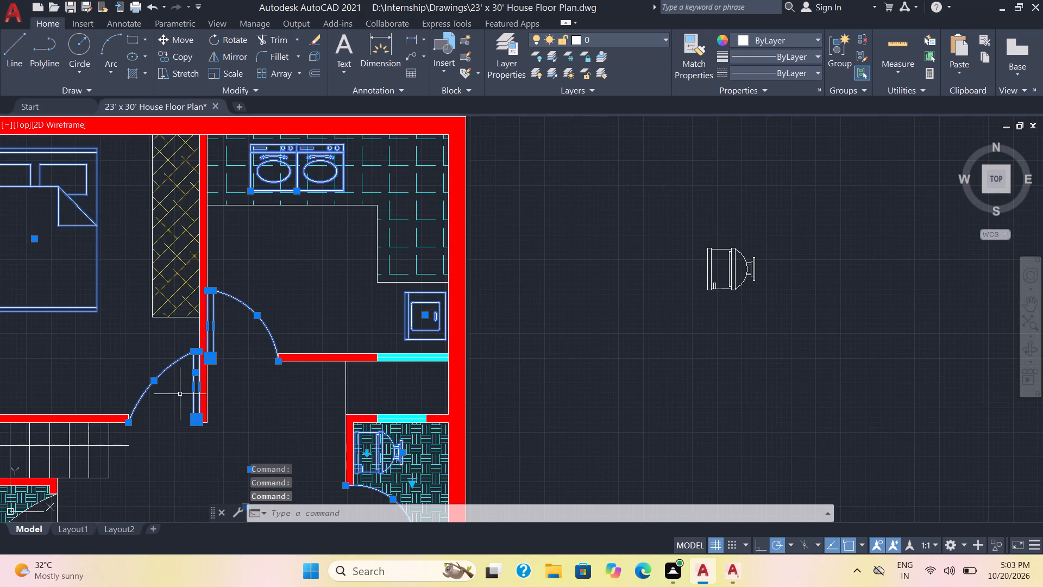
Add the double entrance door's arcs, leaves and short end lines, plus the southern outer wall line, to the selection.
scroll(179, 397, "down", 1)
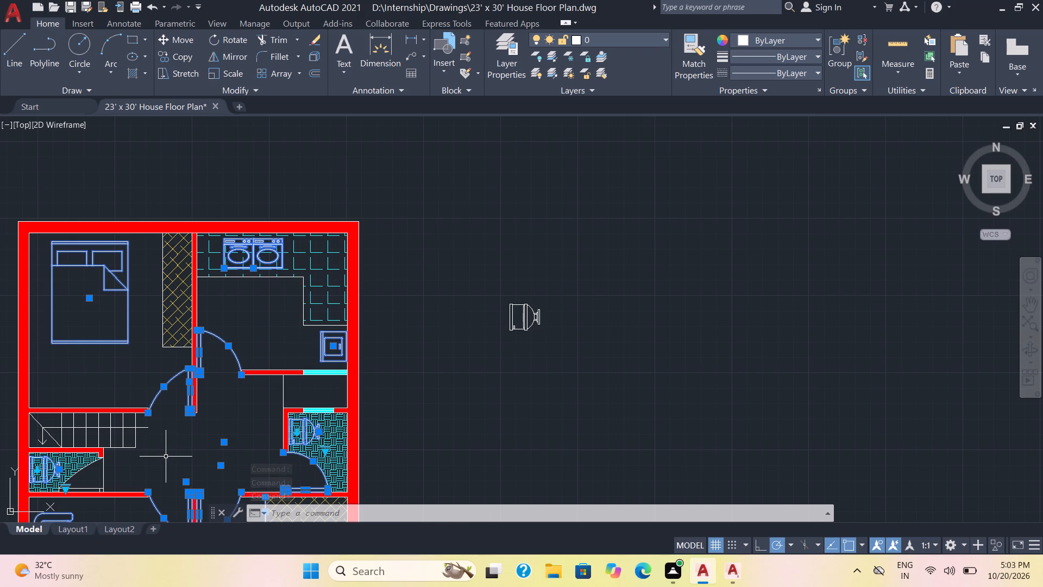
middle_click_drag(166, 456, 267, 241)
scroll(236, 429, "up", 1)
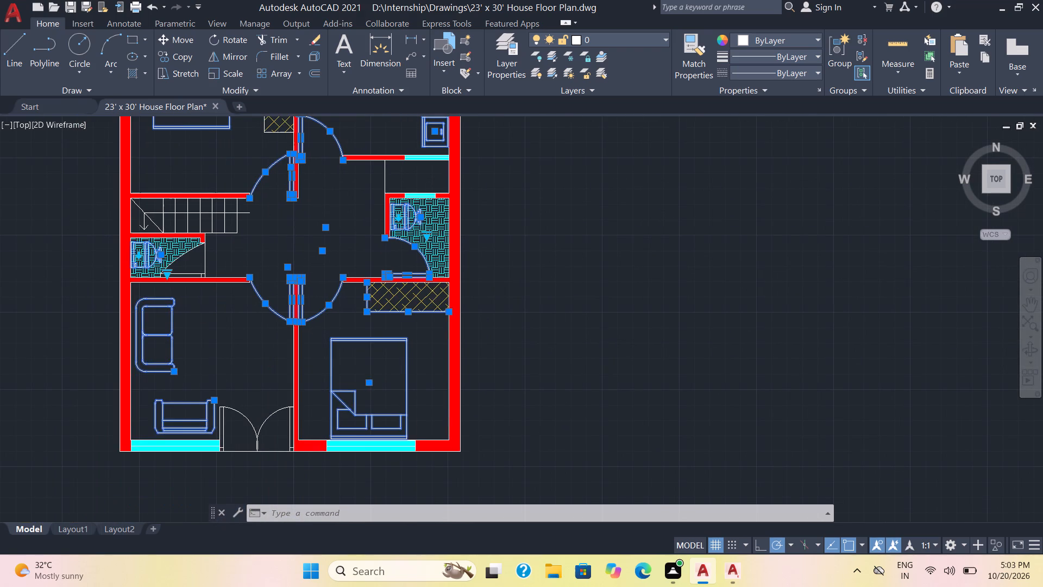
middle_click_drag(237, 427, 273, 291)
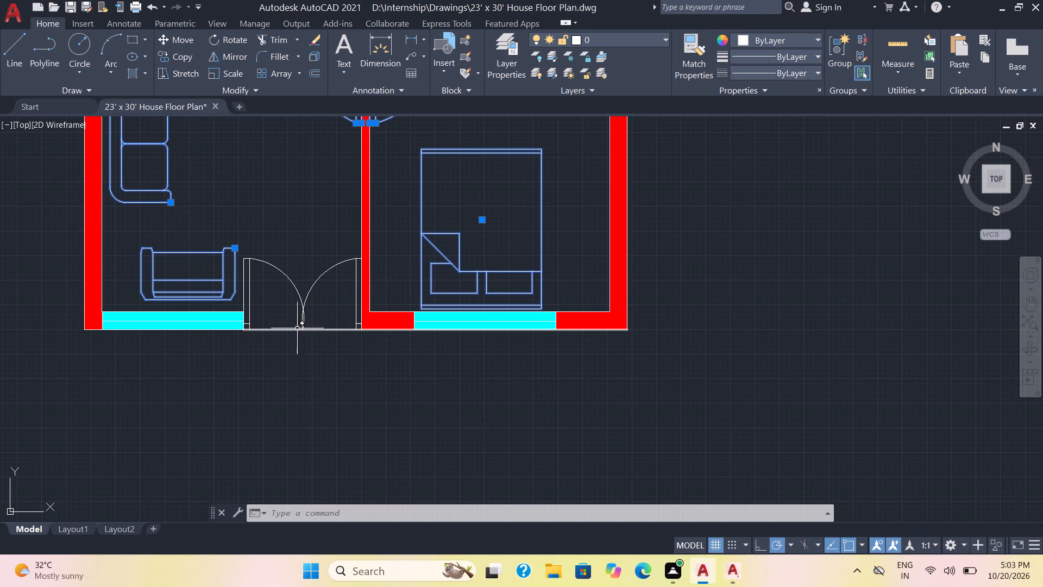
left_click(297, 329)
left_click(304, 316)
left_click(294, 287)
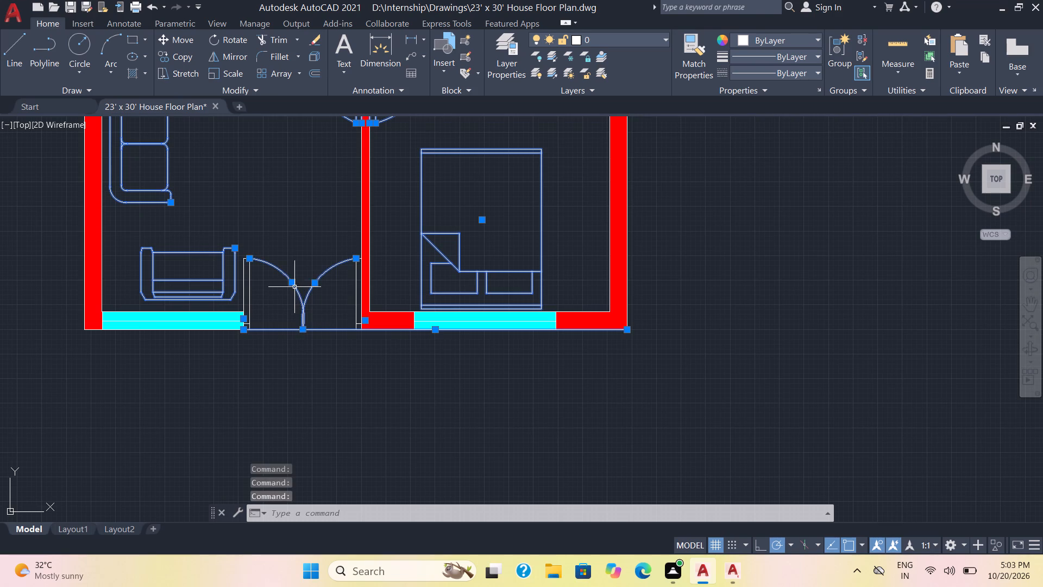
left_click(357, 305)
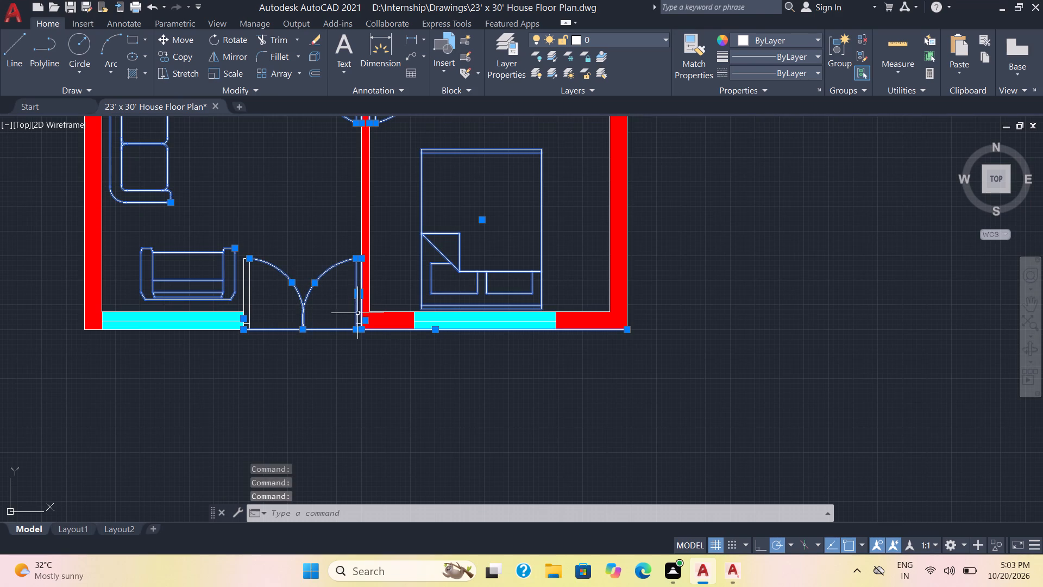
left_click(250, 303)
scroll(249, 306, "up", 2)
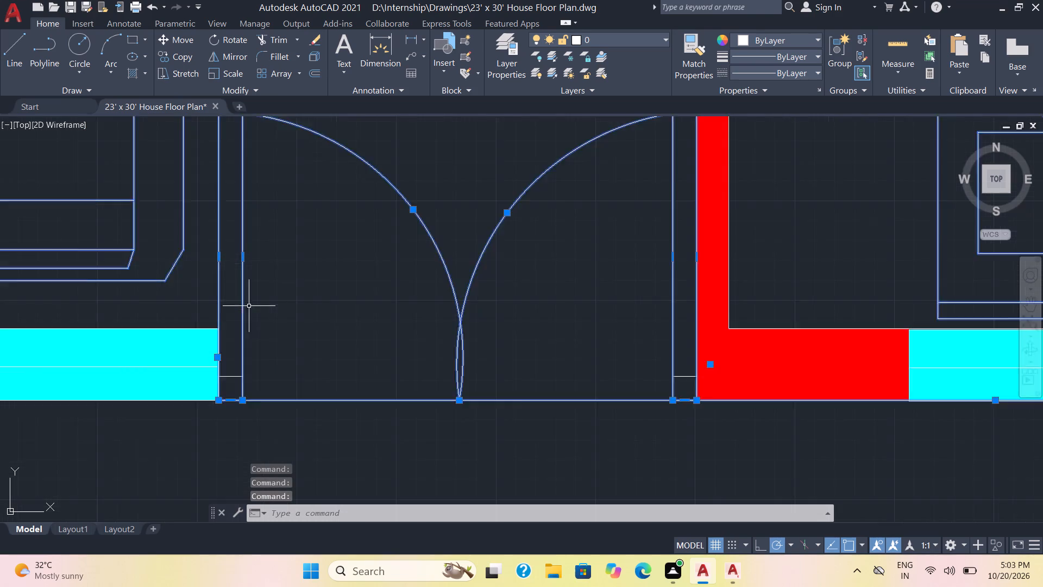
scroll(249, 306, "up", 2)
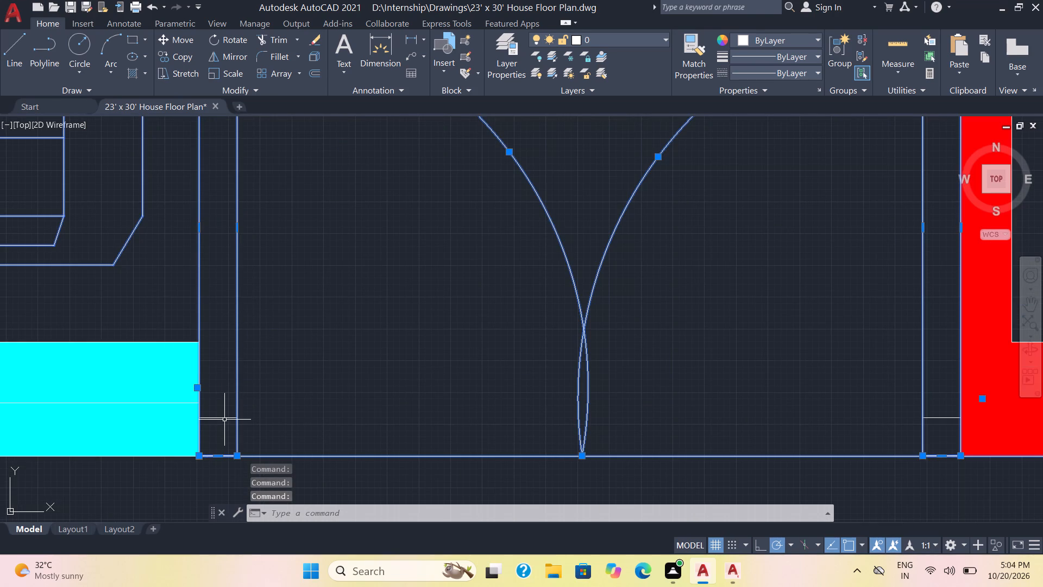
left_click(224, 419)
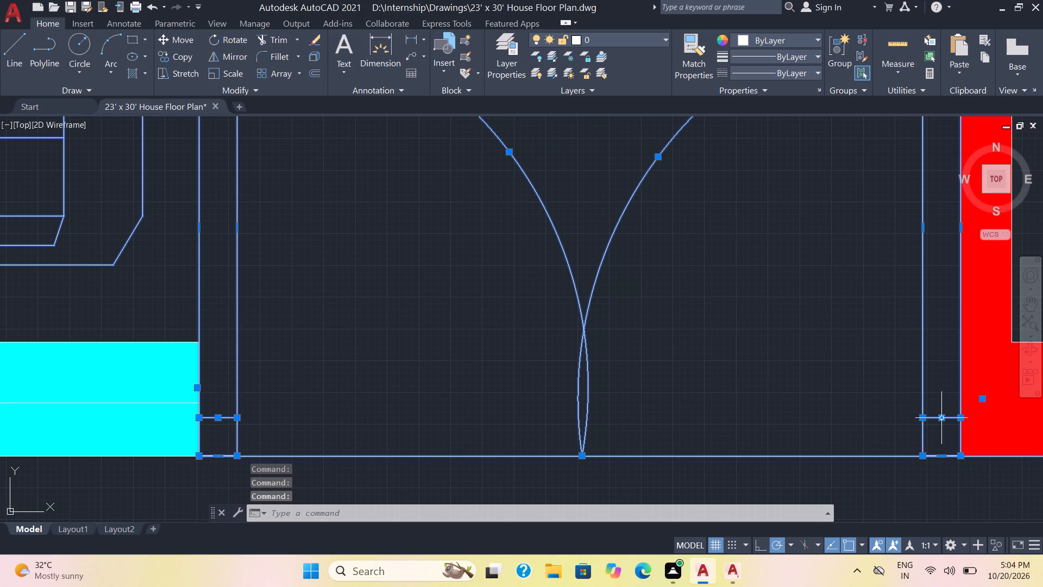
left_click(943, 418)
Move all the selected furniture, fixture and door objects to the beds layer, clear the selection and save the drawing.
left_click(666, 40)
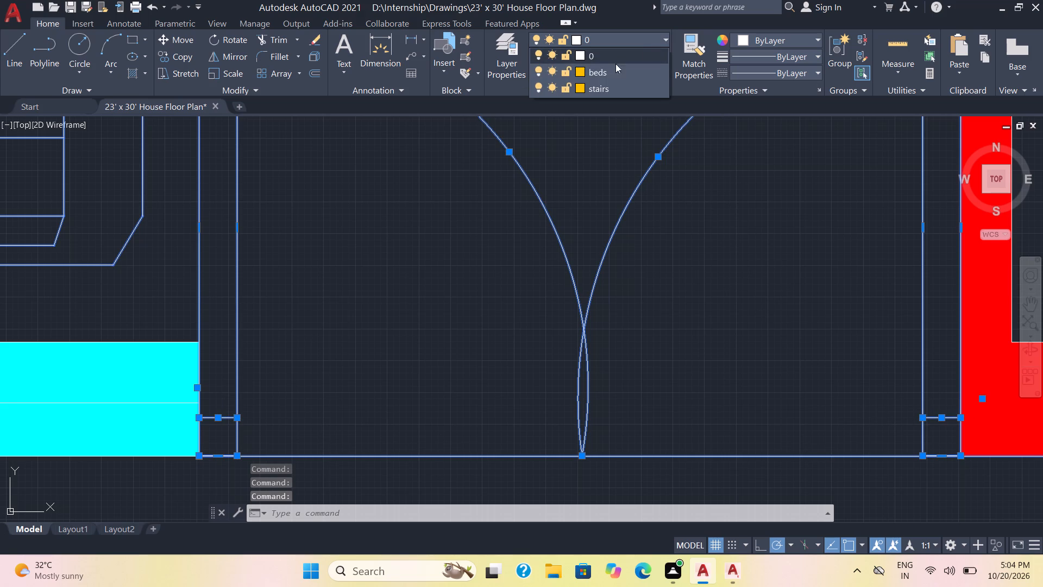
left_click(595, 72)
scroll(569, 187, "down", 3)
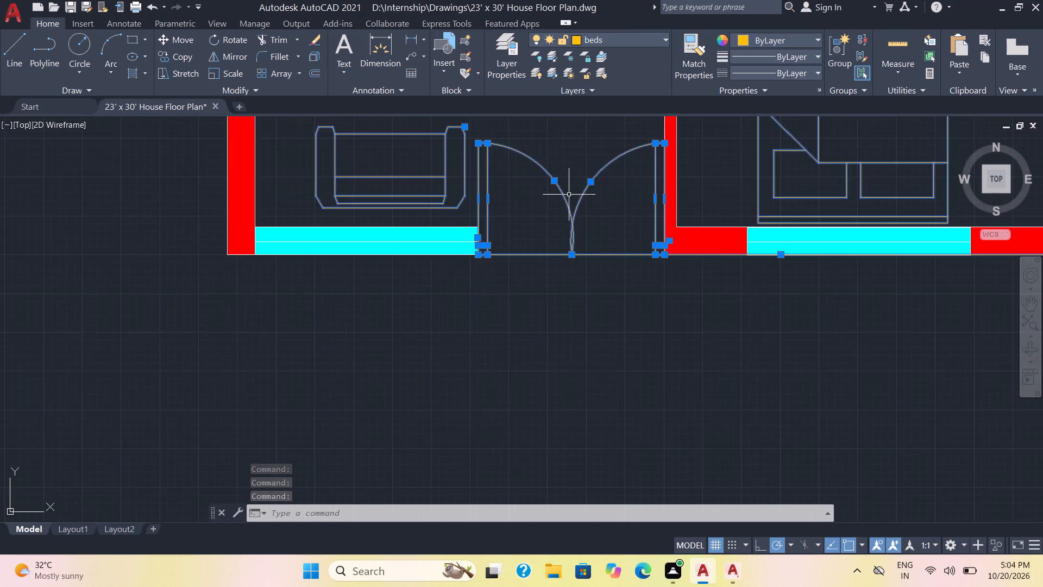
scroll(568, 204, "down", 1)
key("Escape")
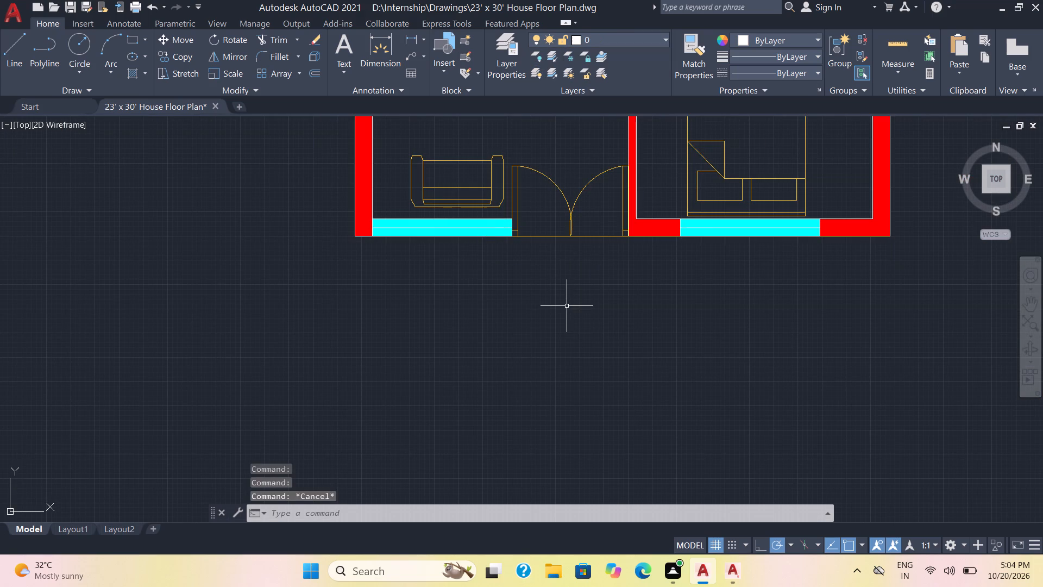
key("ctrl+s")
Move the west bathroom door's arc, leaf, short end line and vertical opening line to the beds layer.
scroll(566, 307, "down", 1)
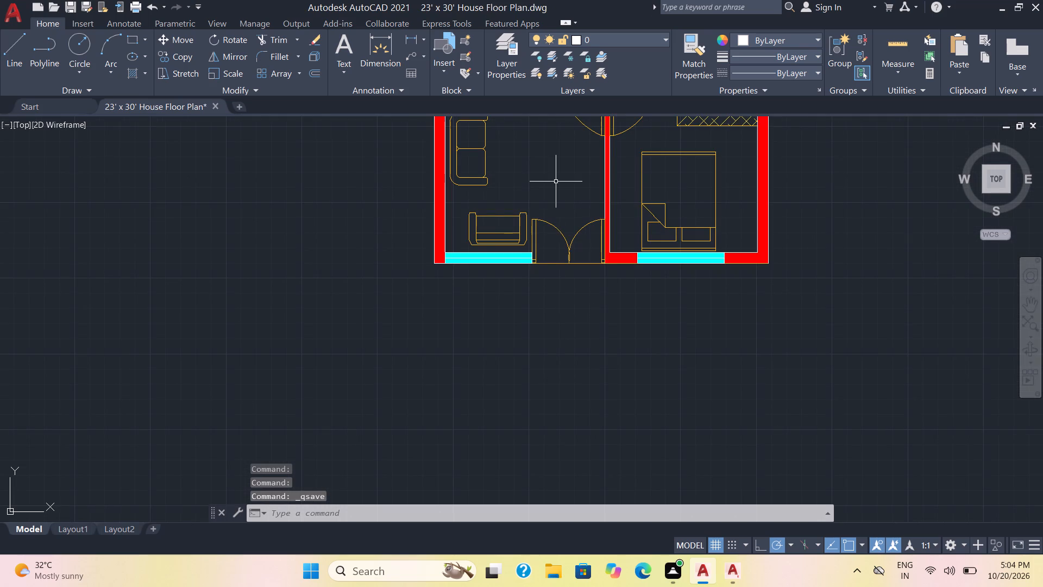
middle_click_drag(555, 180, 545, 472)
scroll(543, 405, "up", 3)
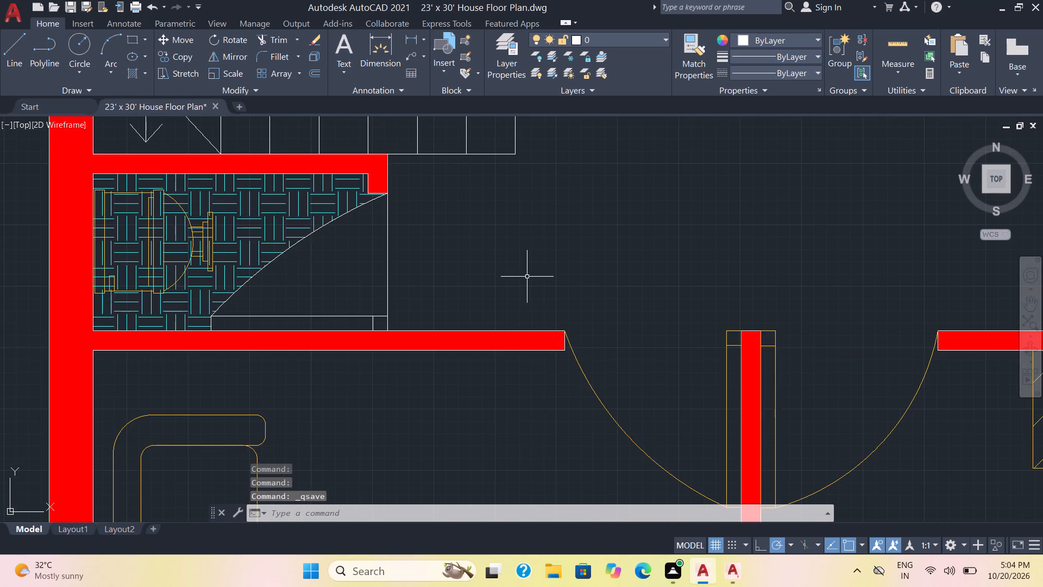
scroll(527, 277, "down", 1)
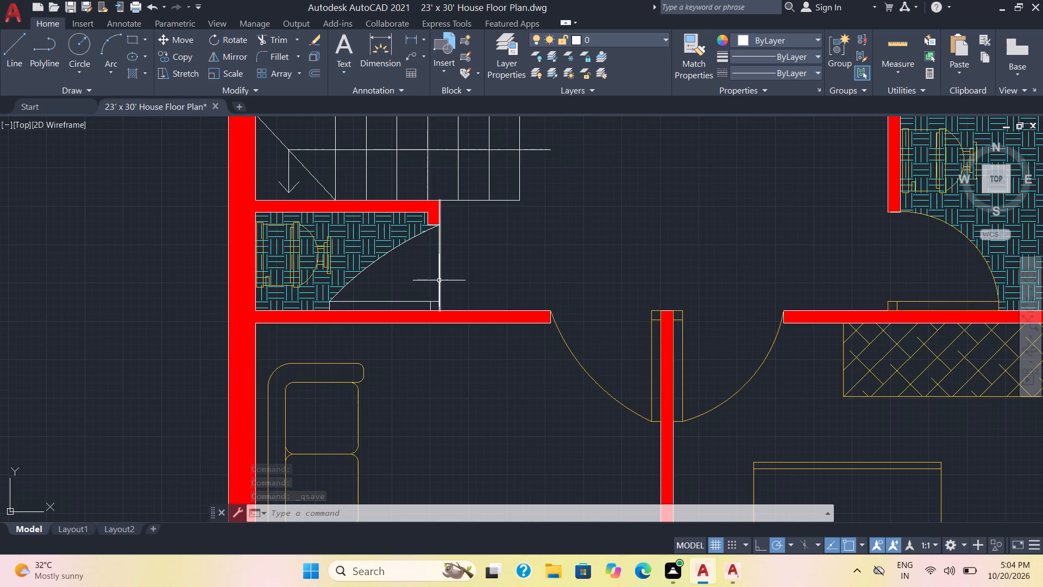
left_click(439, 280)
left_click(386, 253)
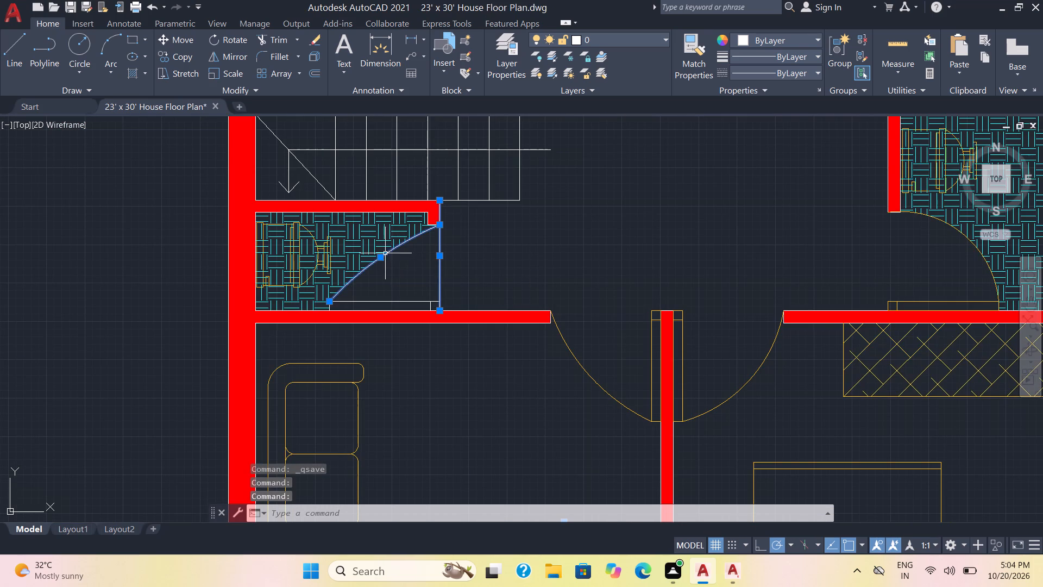
left_click(388, 300)
scroll(424, 310, "up", 3)
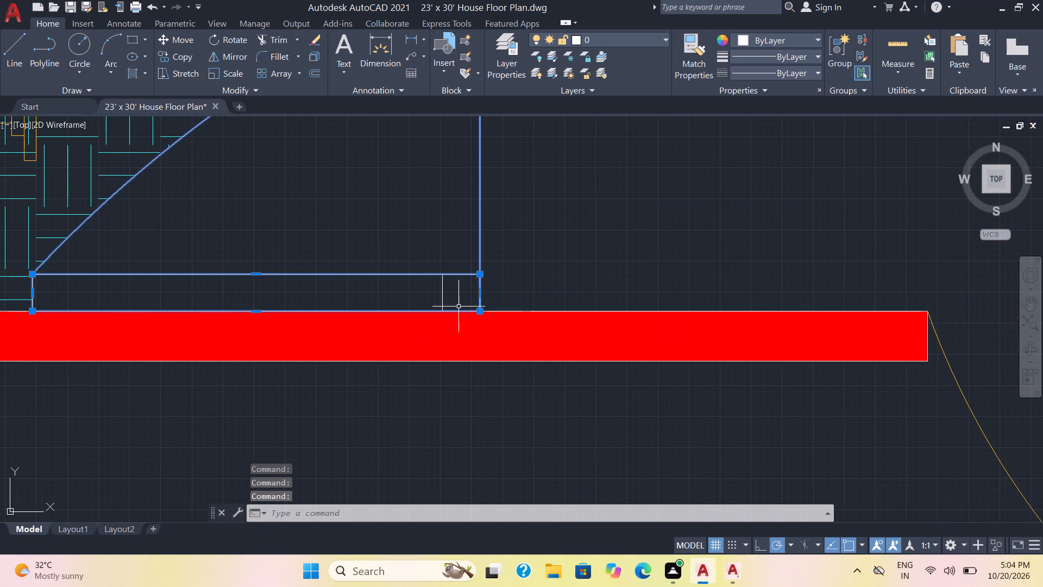
left_click(443, 301)
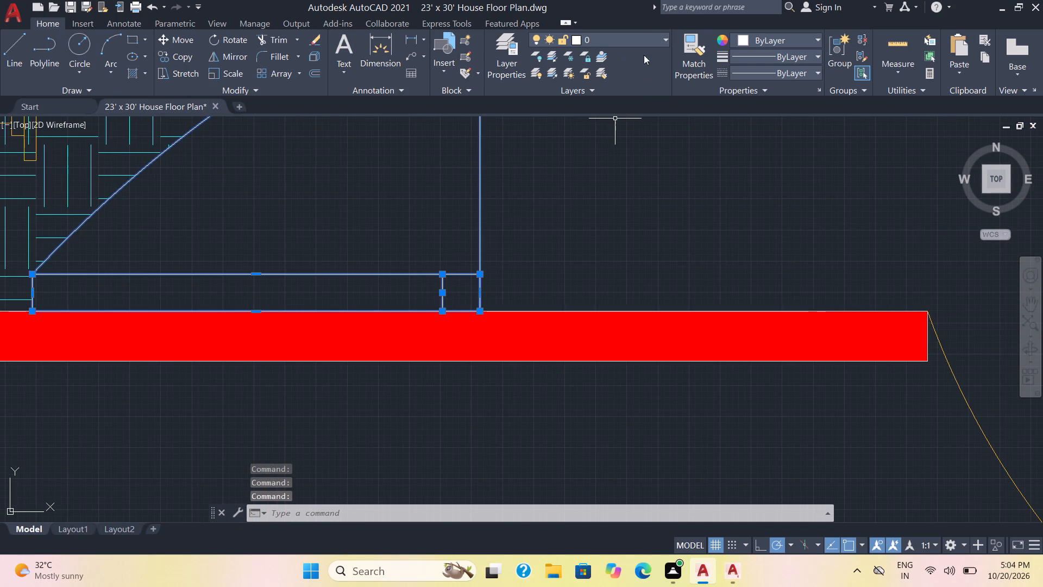
left_click(650, 33)
left_click(614, 76)
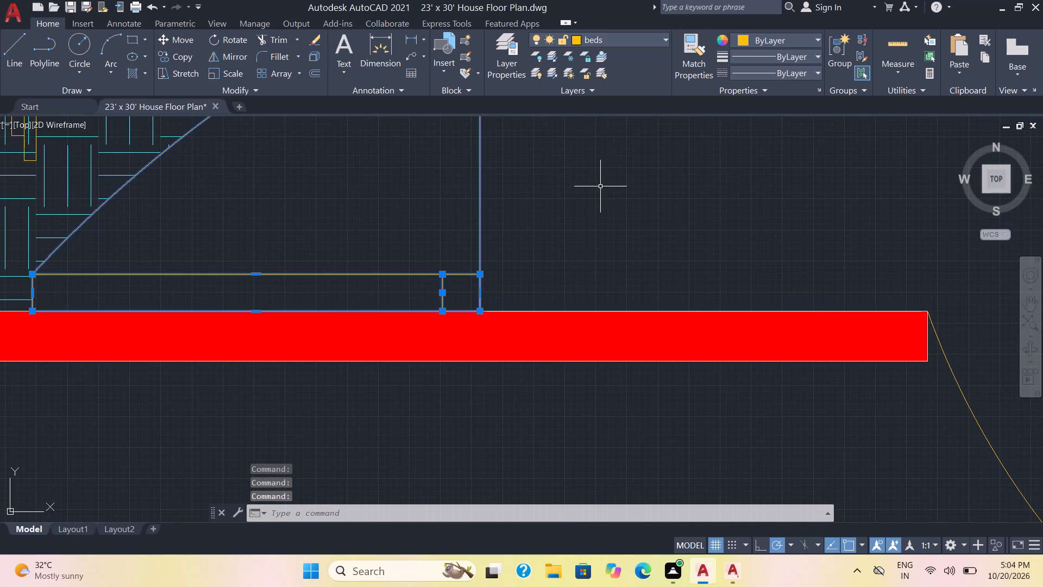
key("Escape")
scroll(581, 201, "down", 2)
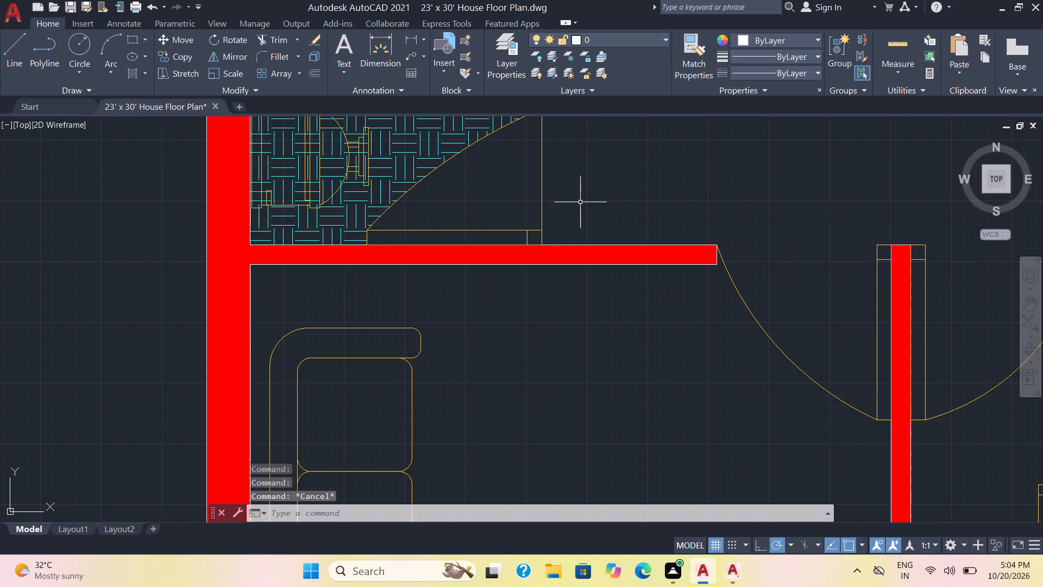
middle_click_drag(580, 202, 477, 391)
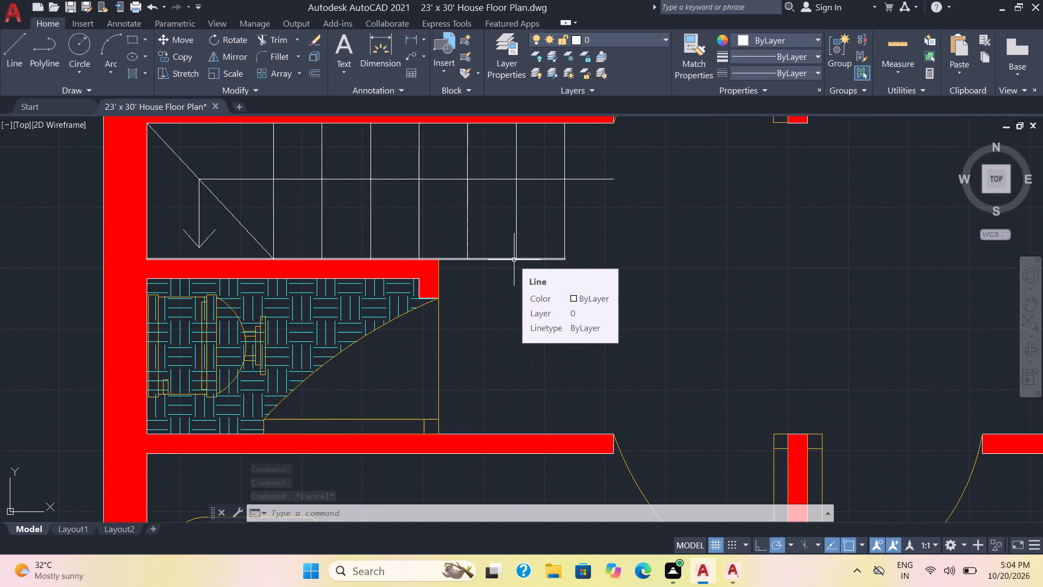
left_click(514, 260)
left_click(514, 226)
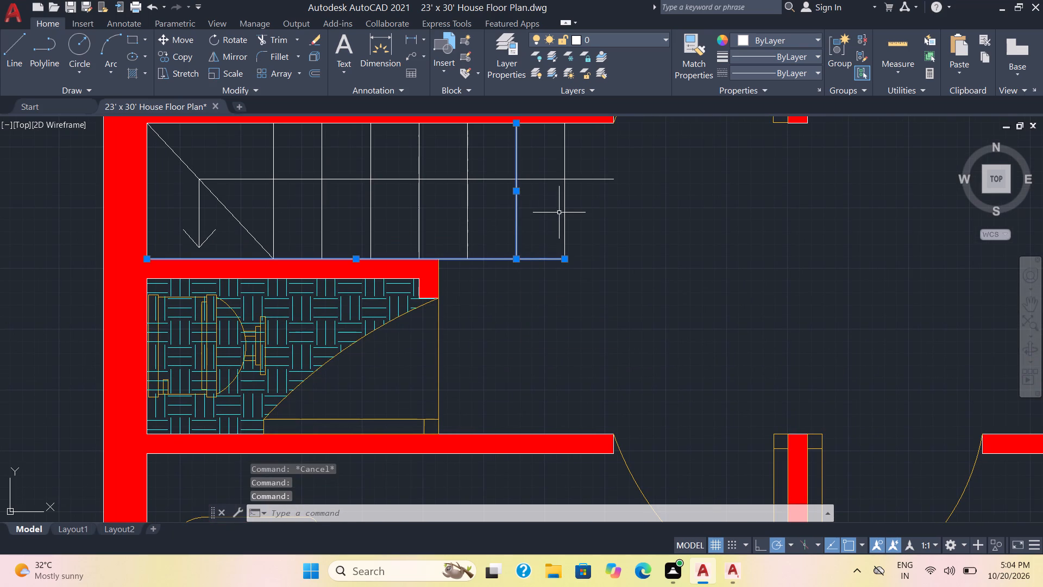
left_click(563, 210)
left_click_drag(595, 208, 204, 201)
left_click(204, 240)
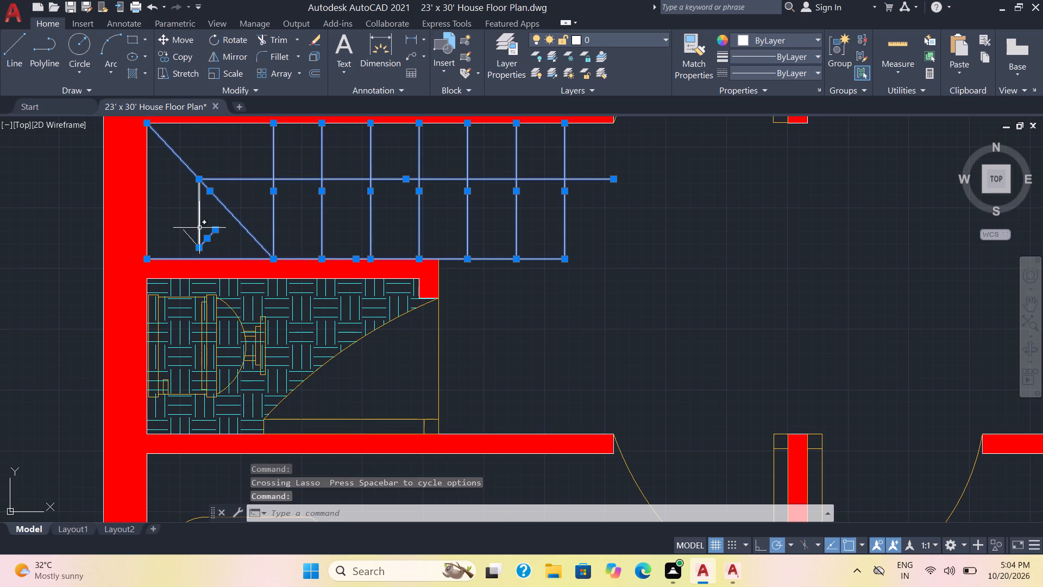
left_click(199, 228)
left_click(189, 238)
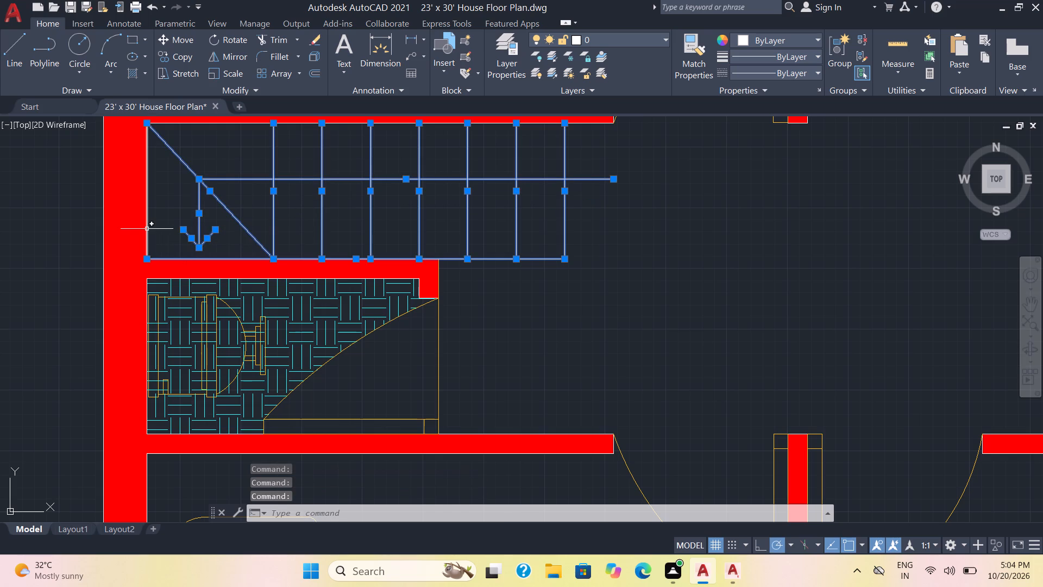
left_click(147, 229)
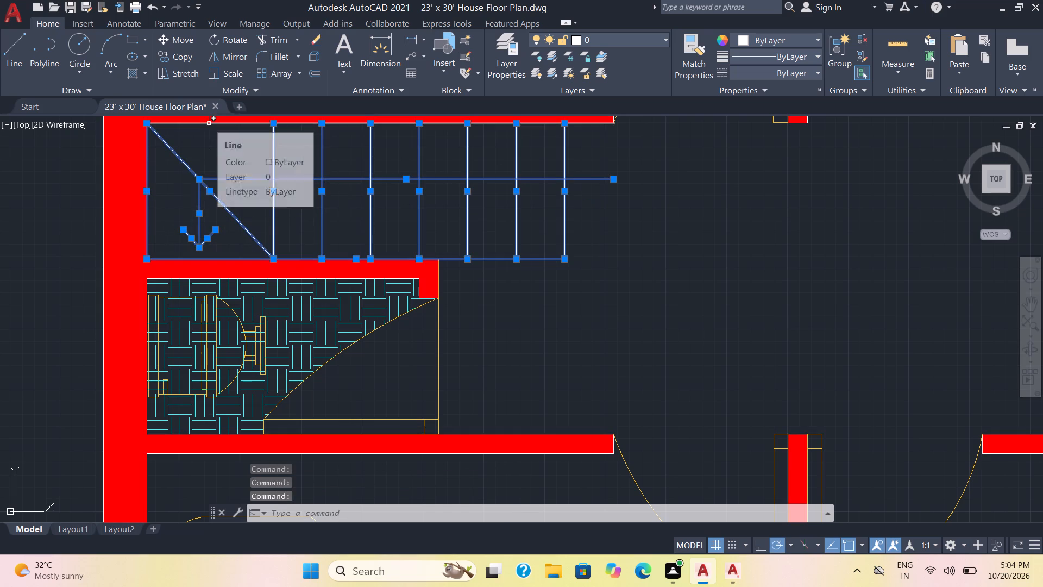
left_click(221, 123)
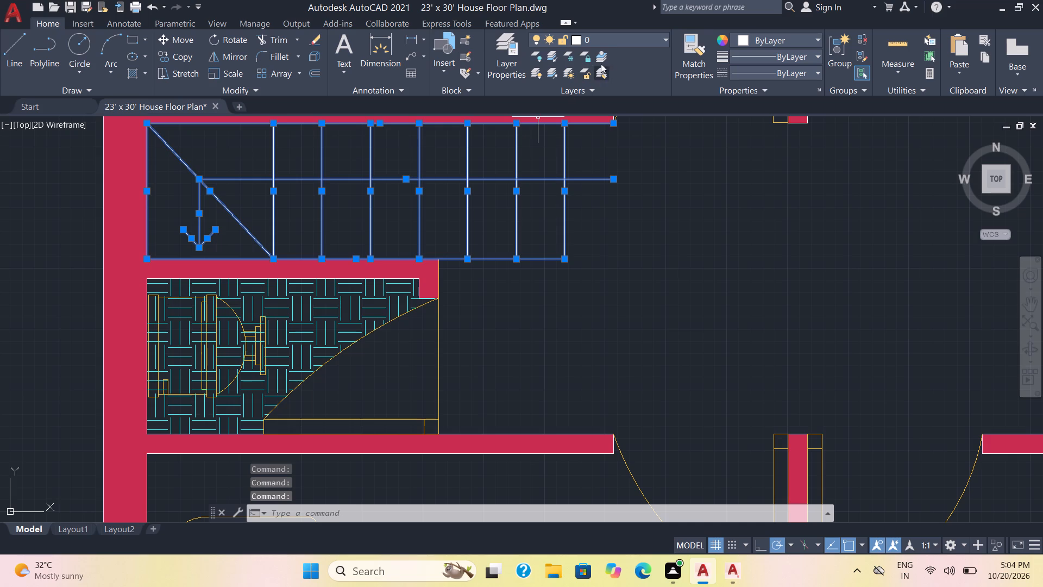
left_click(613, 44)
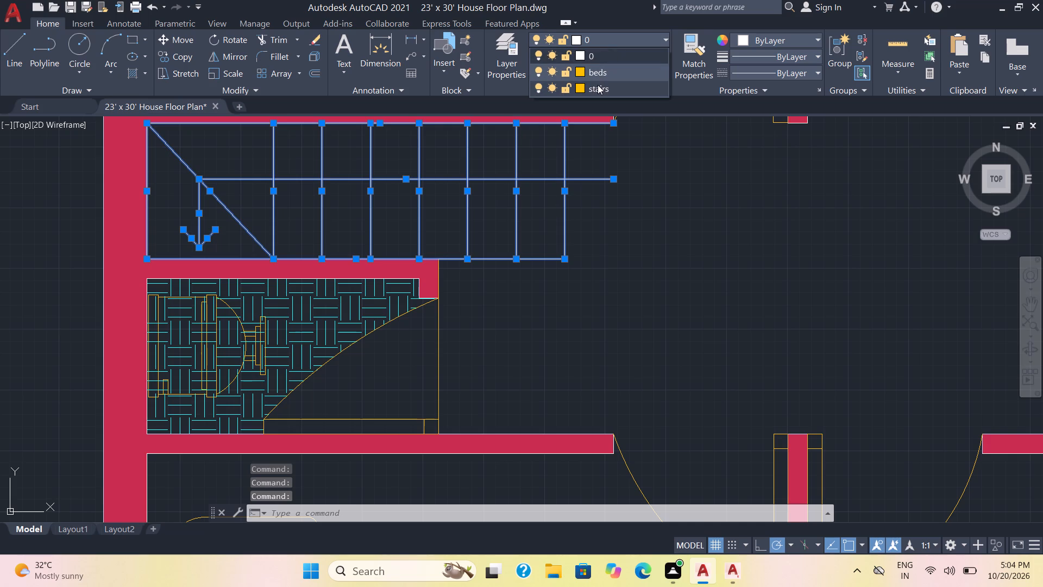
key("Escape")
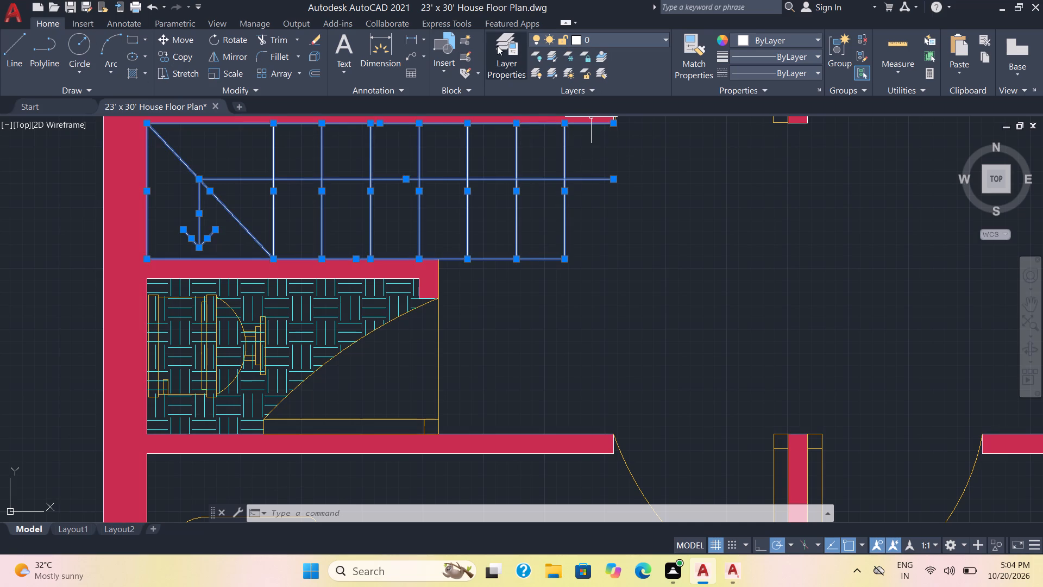
Change the stairs layer's colour to cyan (index colour 4) in the layer properties.
key("l")
key("a")
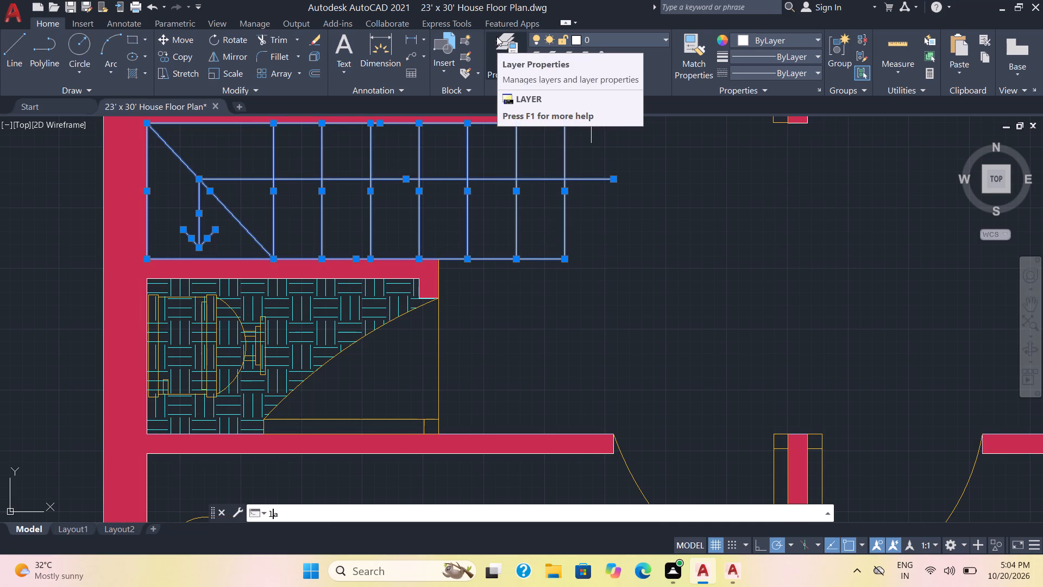
key("Return")
left_click(238, 121)
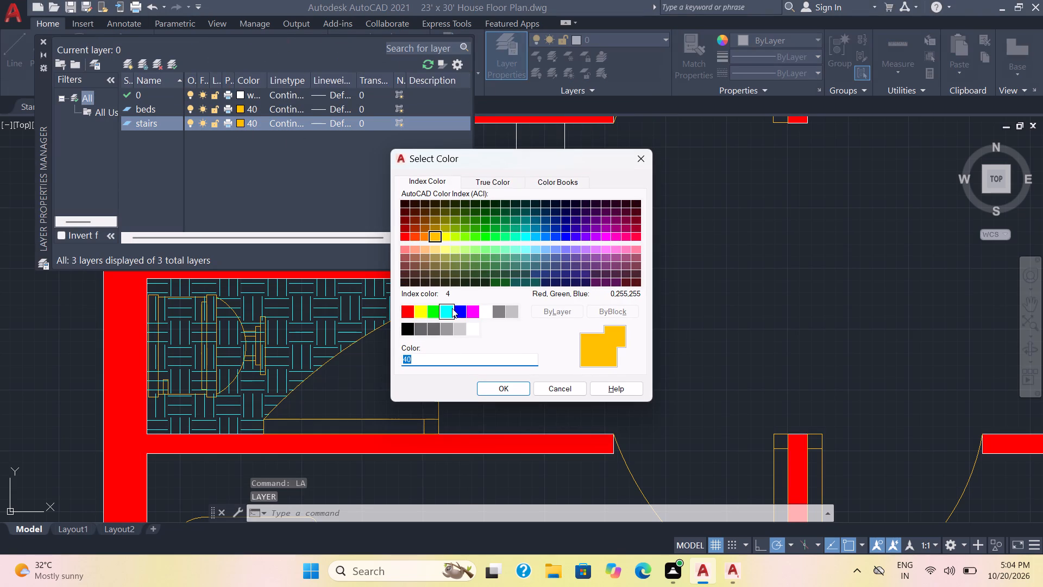
left_click(448, 314)
left_click(511, 393)
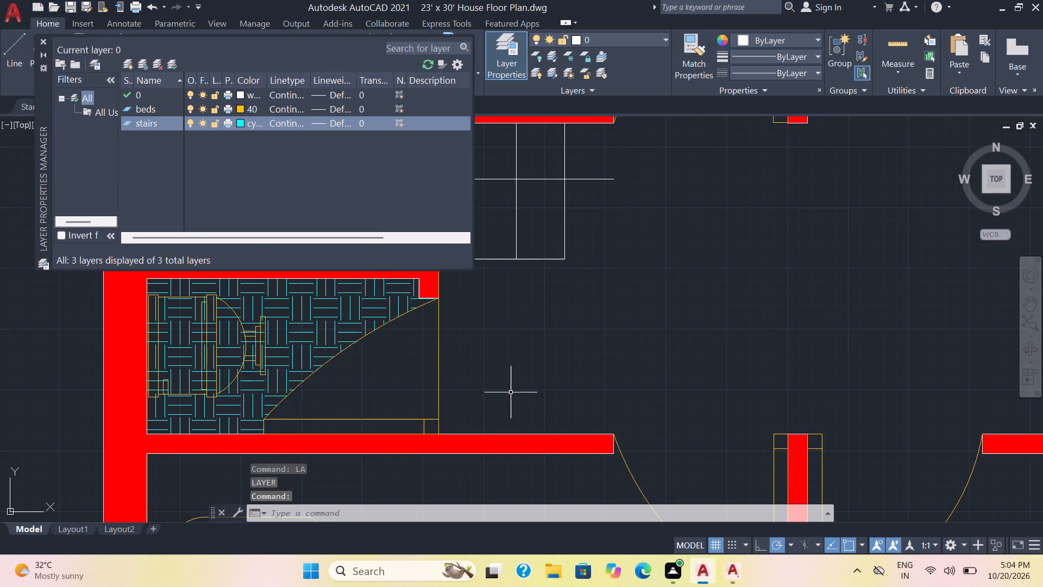
left_click(40, 40)
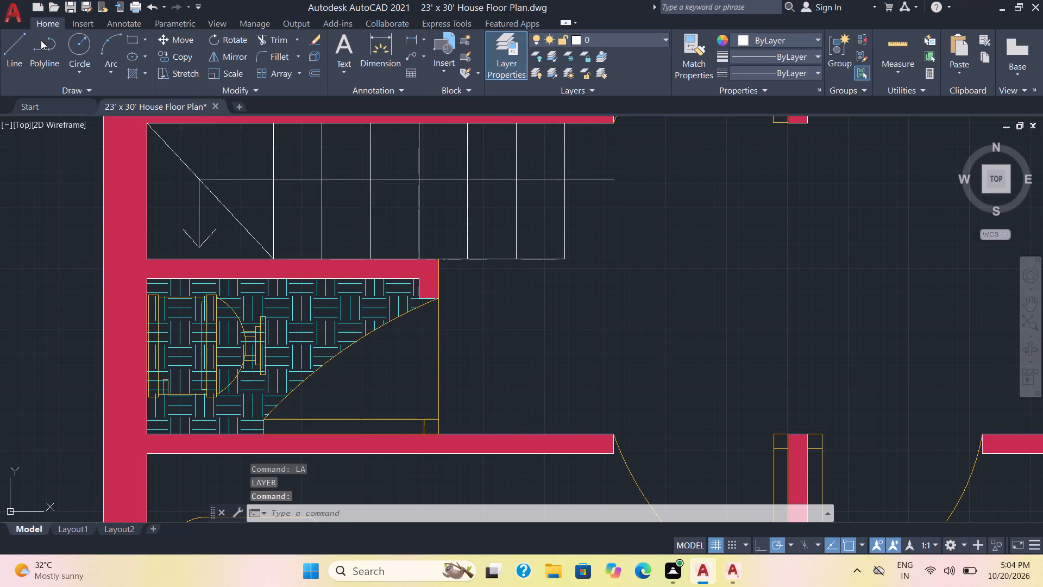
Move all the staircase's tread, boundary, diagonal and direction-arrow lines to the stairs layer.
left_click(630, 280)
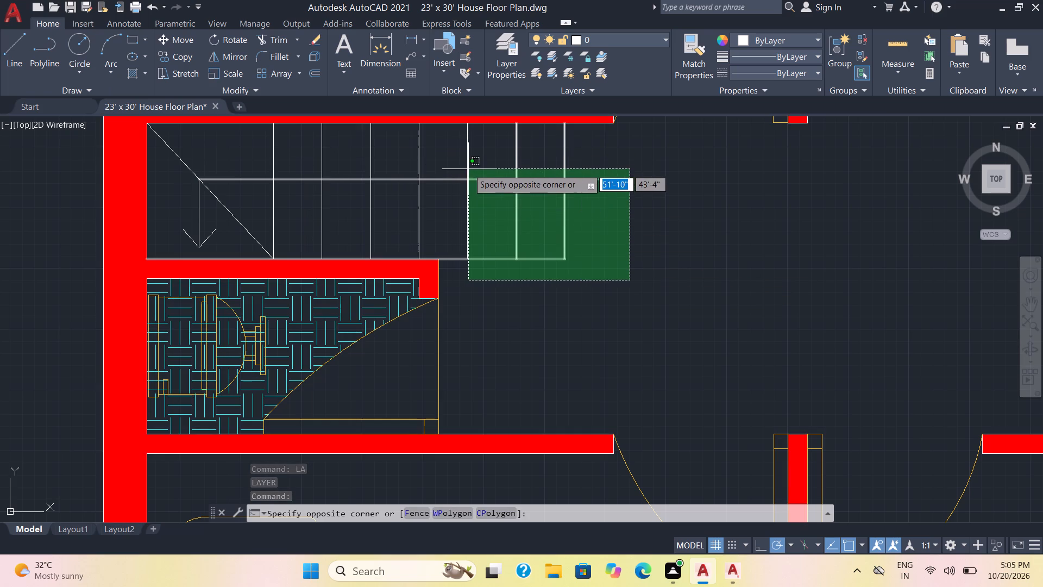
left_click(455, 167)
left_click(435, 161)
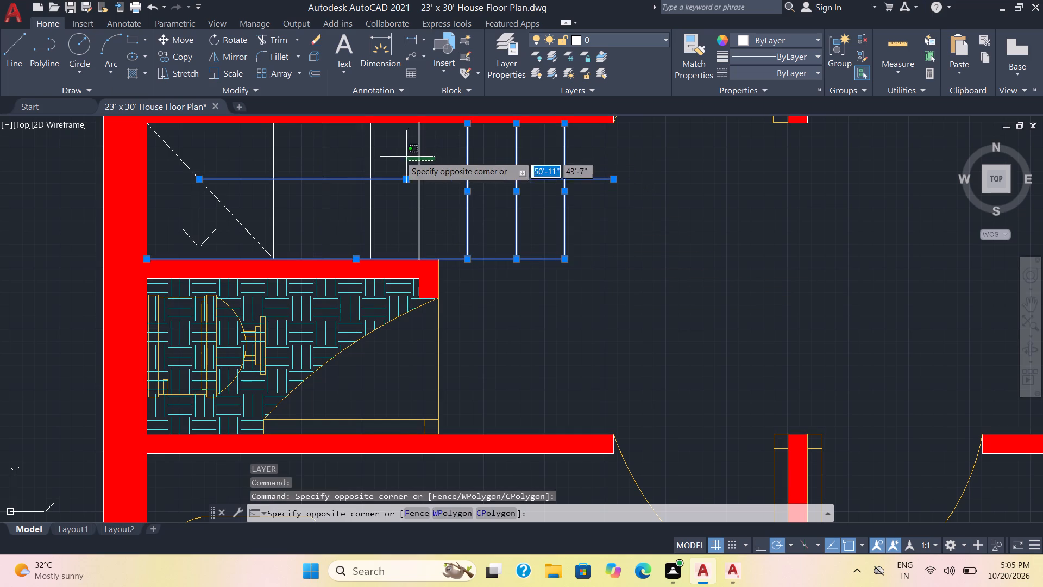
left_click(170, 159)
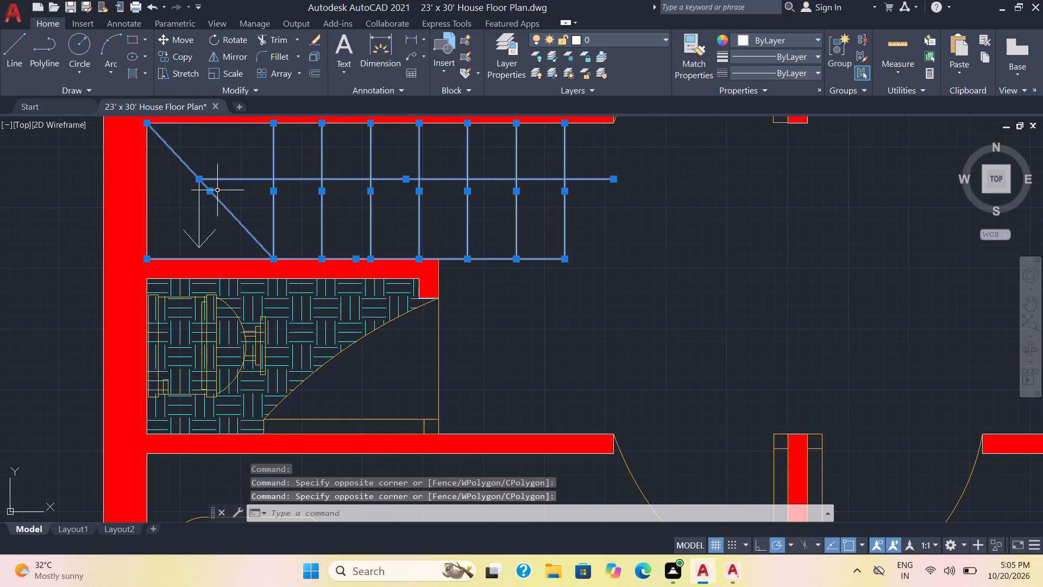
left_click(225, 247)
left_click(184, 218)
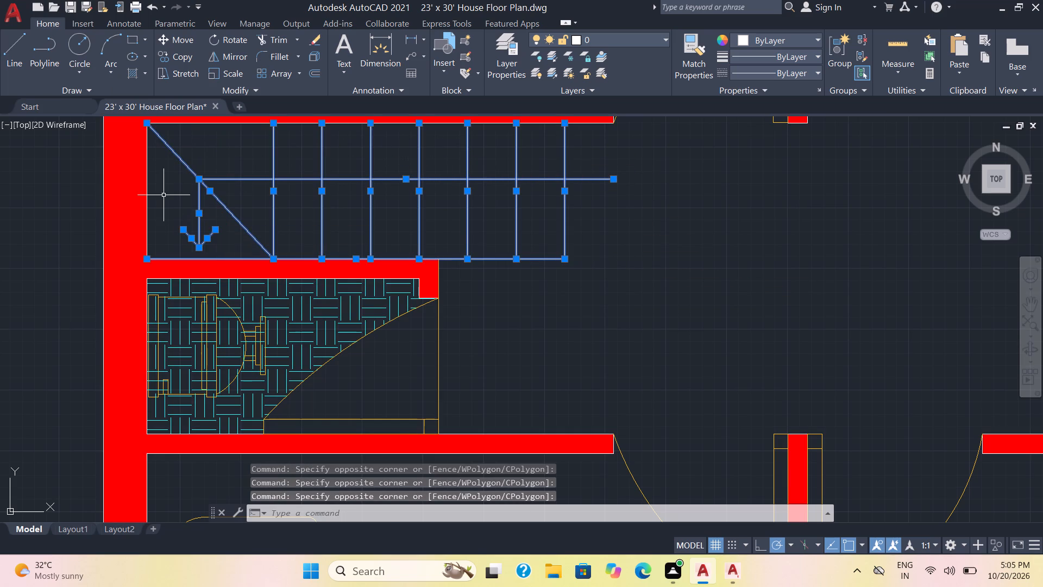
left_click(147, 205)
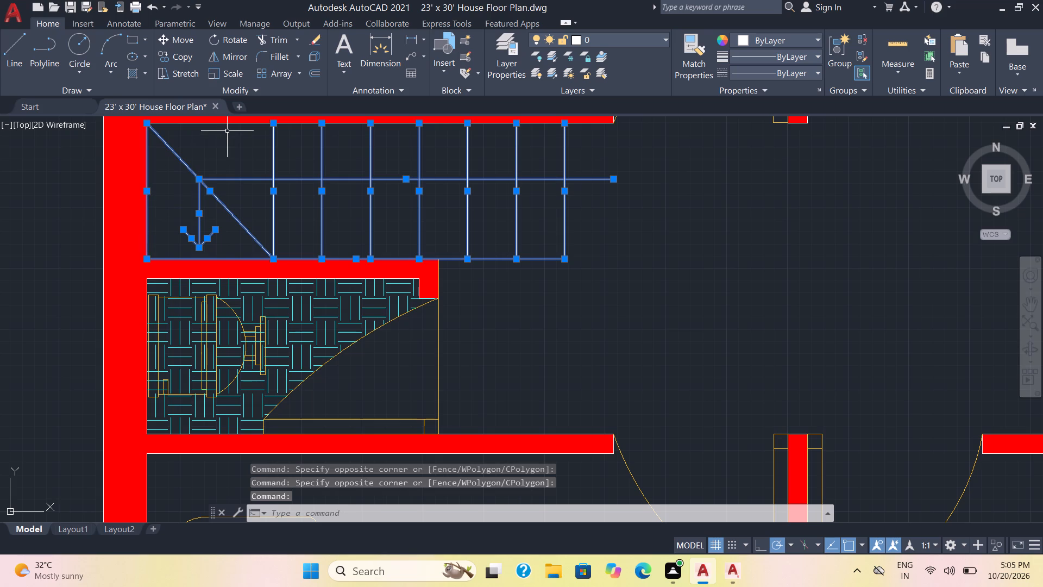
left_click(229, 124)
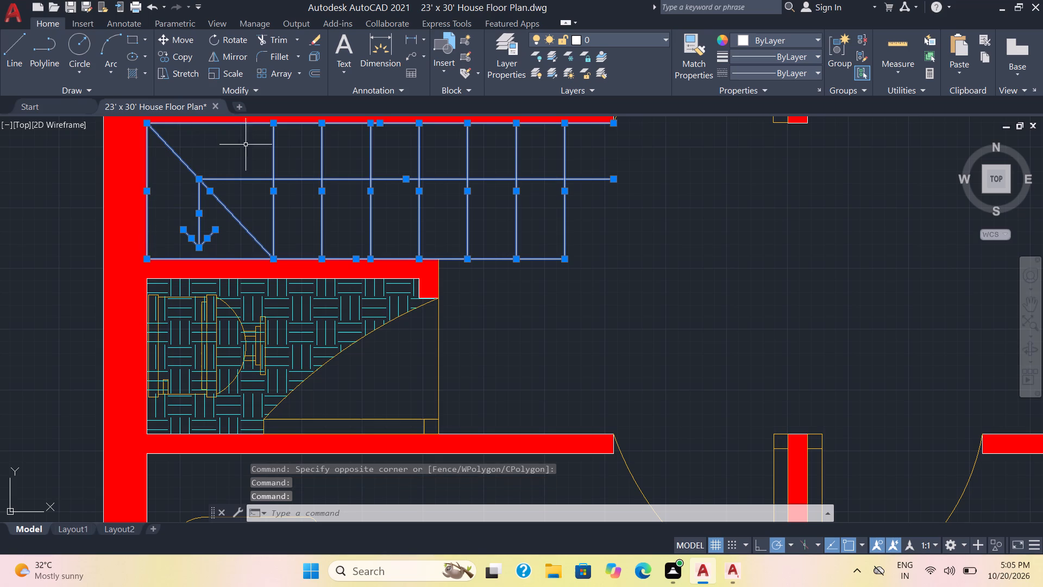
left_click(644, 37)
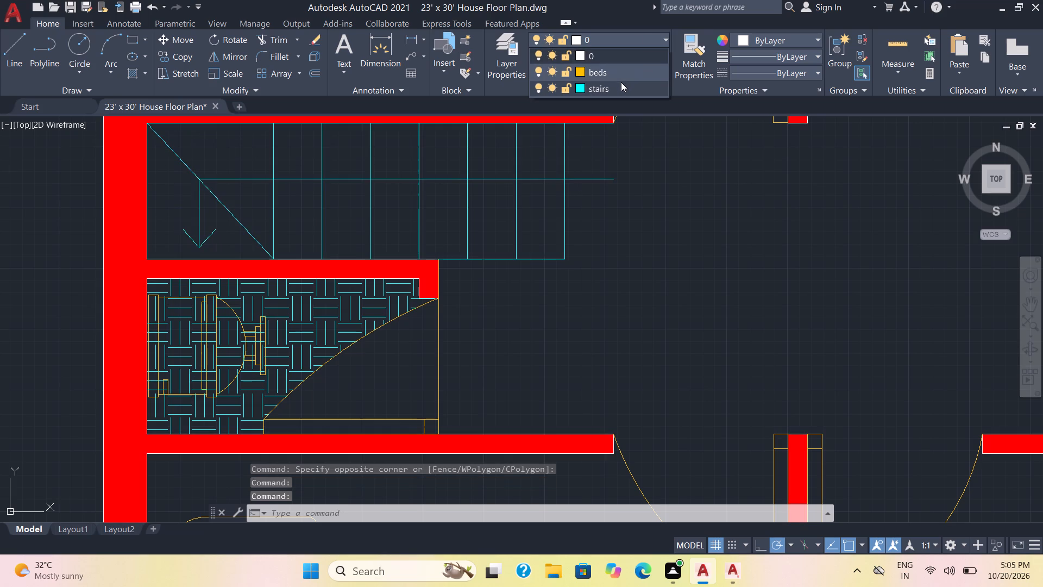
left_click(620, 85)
Add the southern and western outline lines of the northwest bedroom's wardrobe to the staircase selection, move it to the beds layer and clear the selection.
scroll(619, 224, "down", 2)
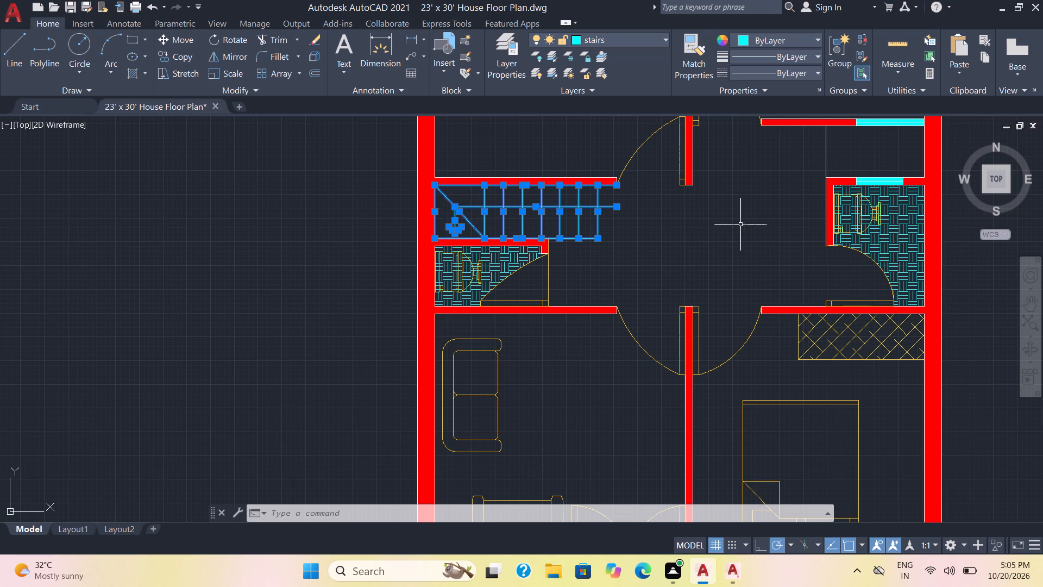
middle_click_drag(739, 224, 511, 287)
scroll(506, 290, "down", 1)
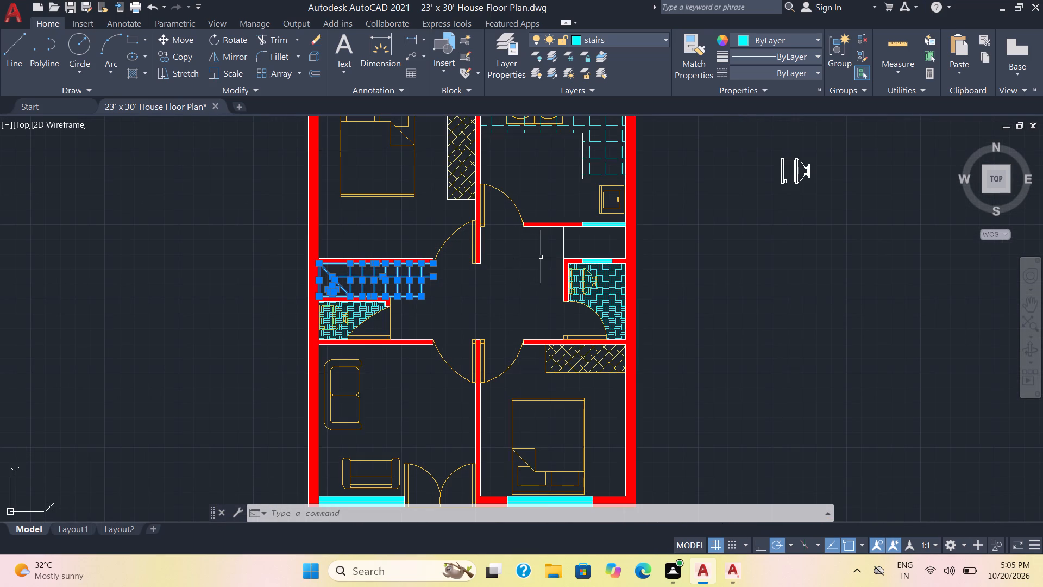
left_click(462, 199)
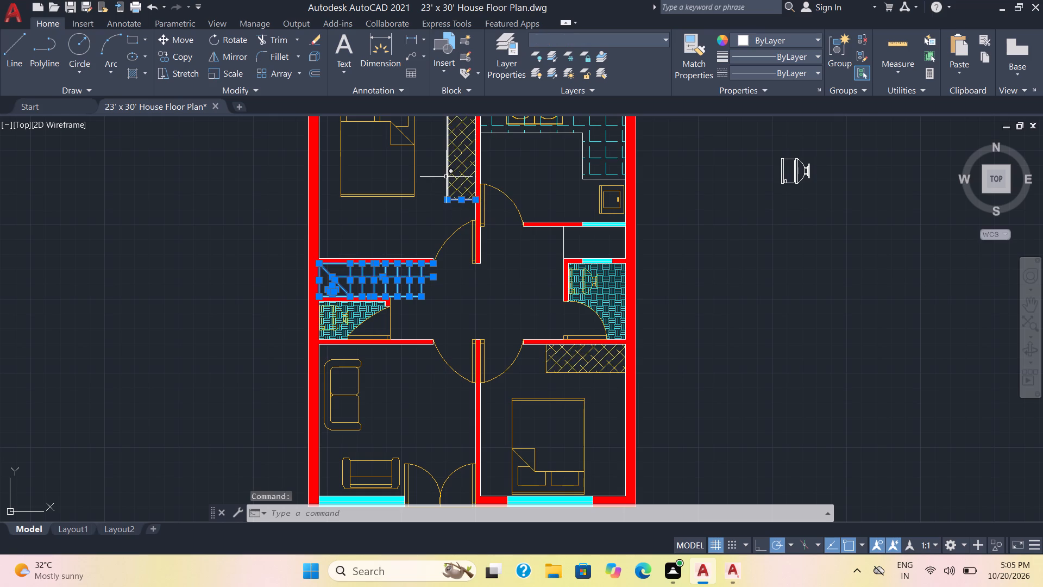
left_click(446, 177)
left_click(596, 37)
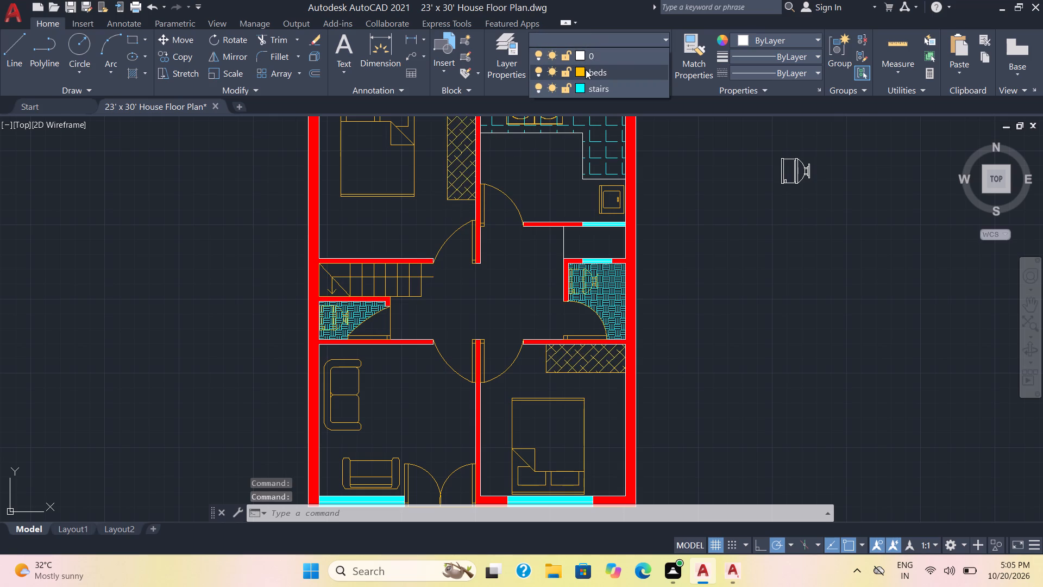
left_click(586, 70)
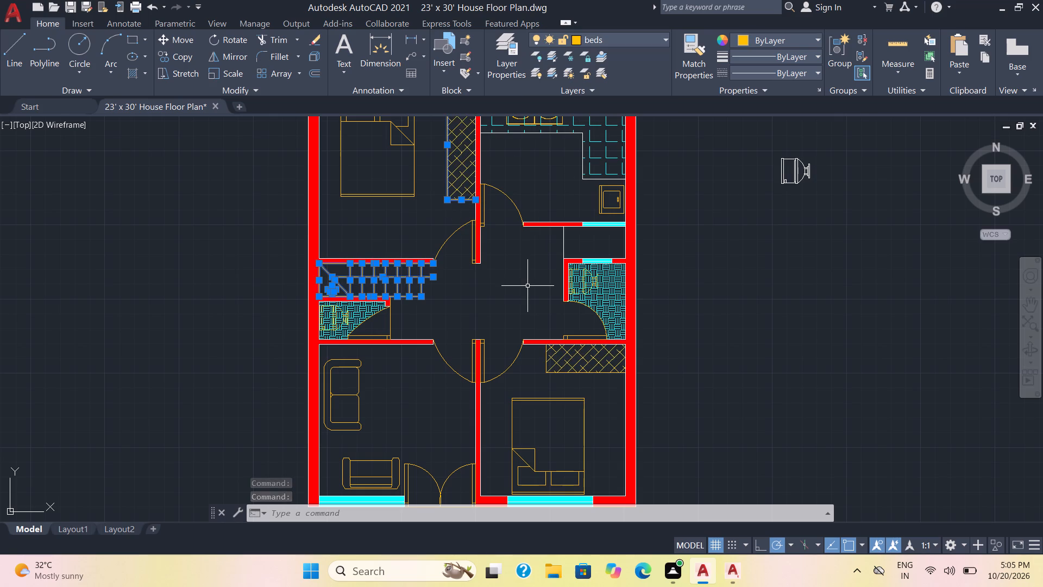
key("Escape")
Move the staircase's treads, boundary lines, diagonal and arrow shaft to the stairs layer.
scroll(417, 299, "up", 1)
left_click(440, 302)
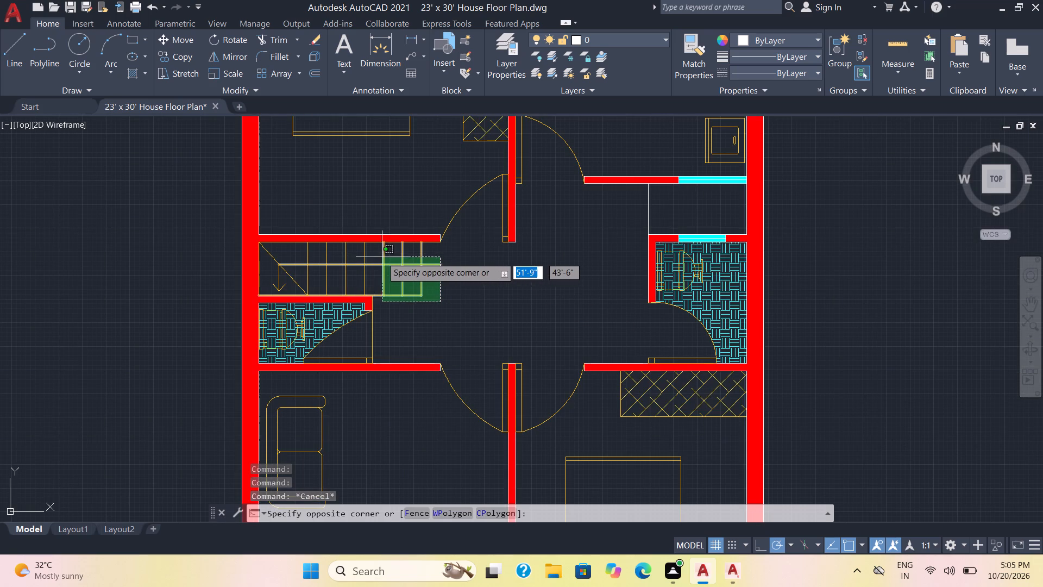
left_click(382, 258)
left_click(369, 278)
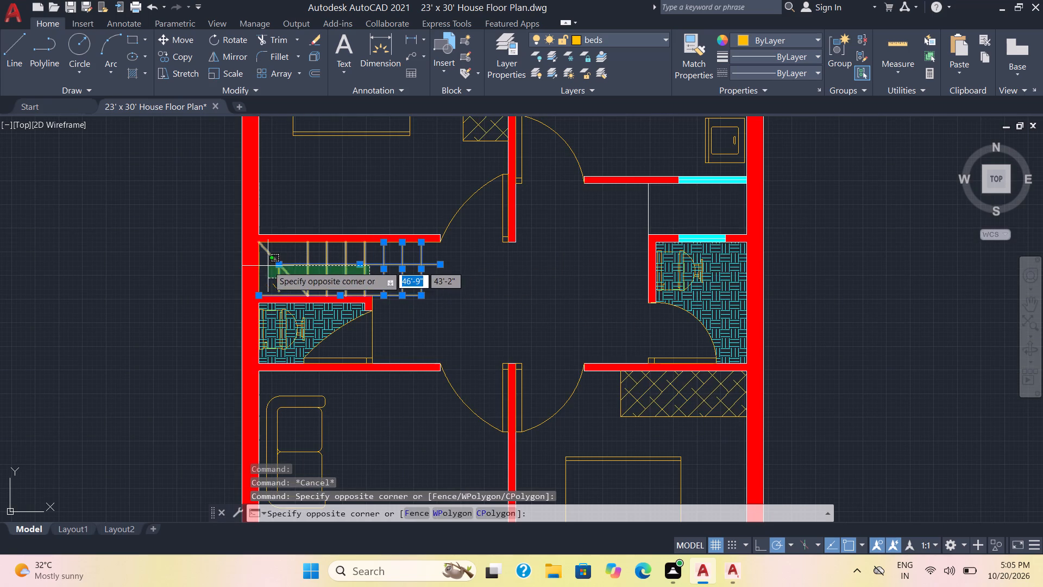
left_click(267, 265)
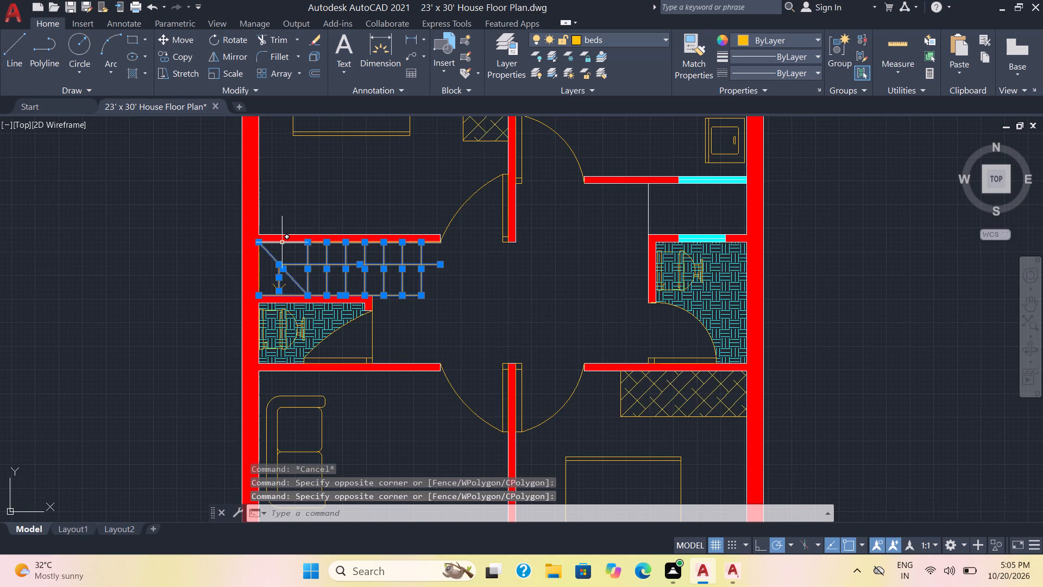
left_click(282, 242)
left_click(259, 276)
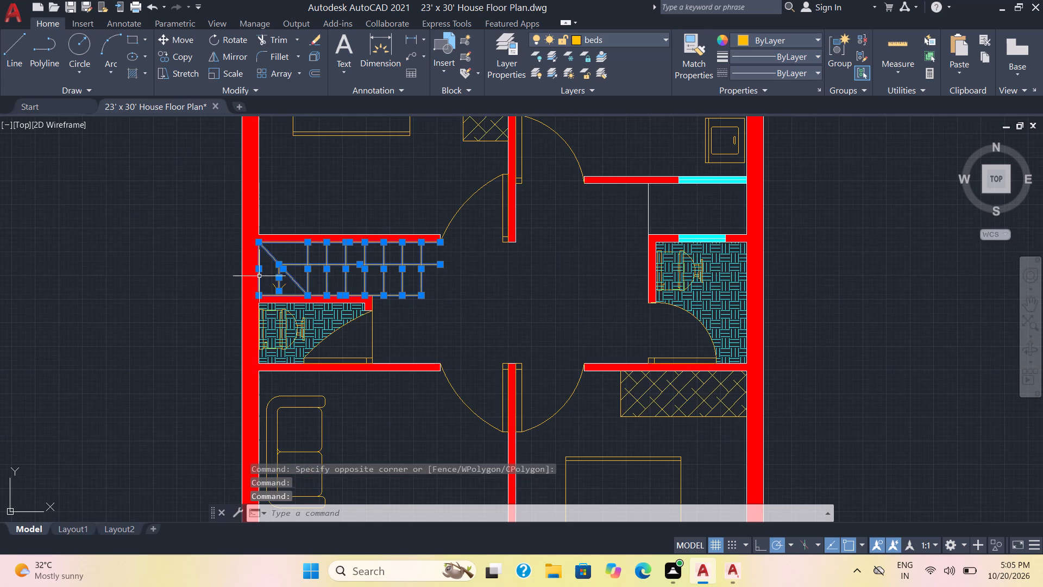
scroll(288, 298, "up", 4)
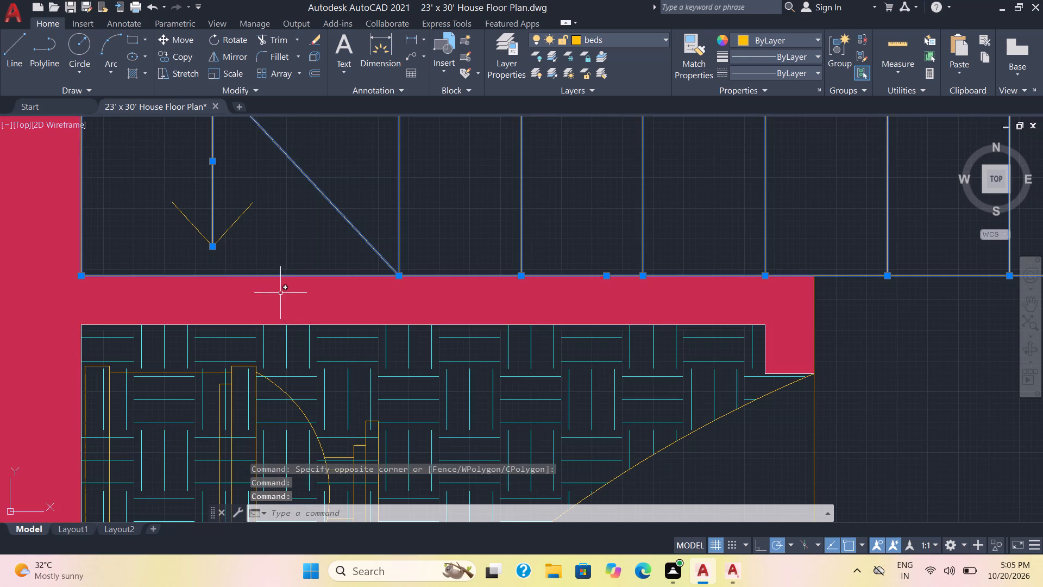
left_click(659, 39)
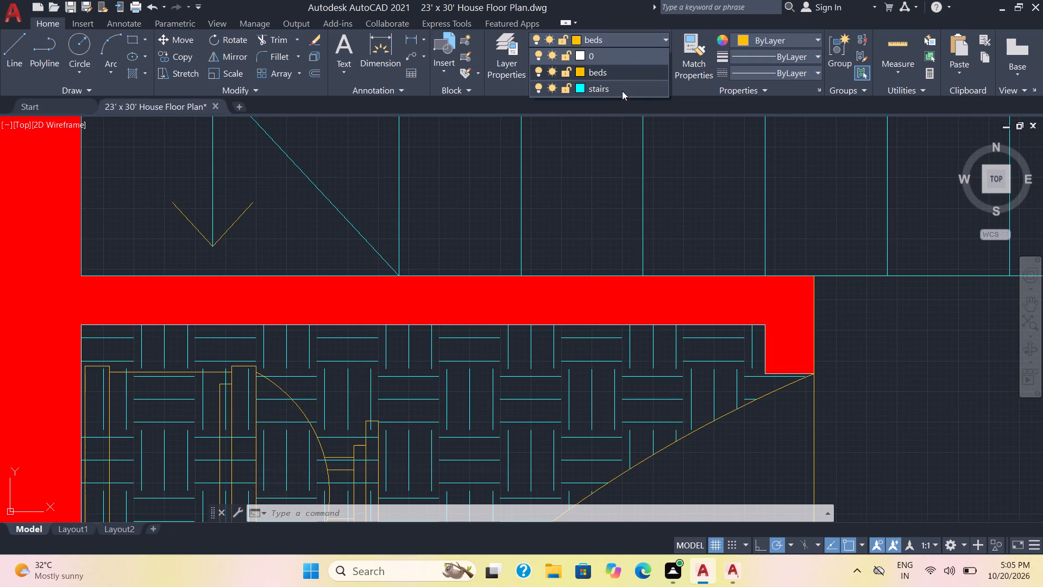
left_click(622, 91)
Add the stair arrow's two arrowhead lines to the selection, move it to the stairs layer and clear the selection.
left_click(247, 211)
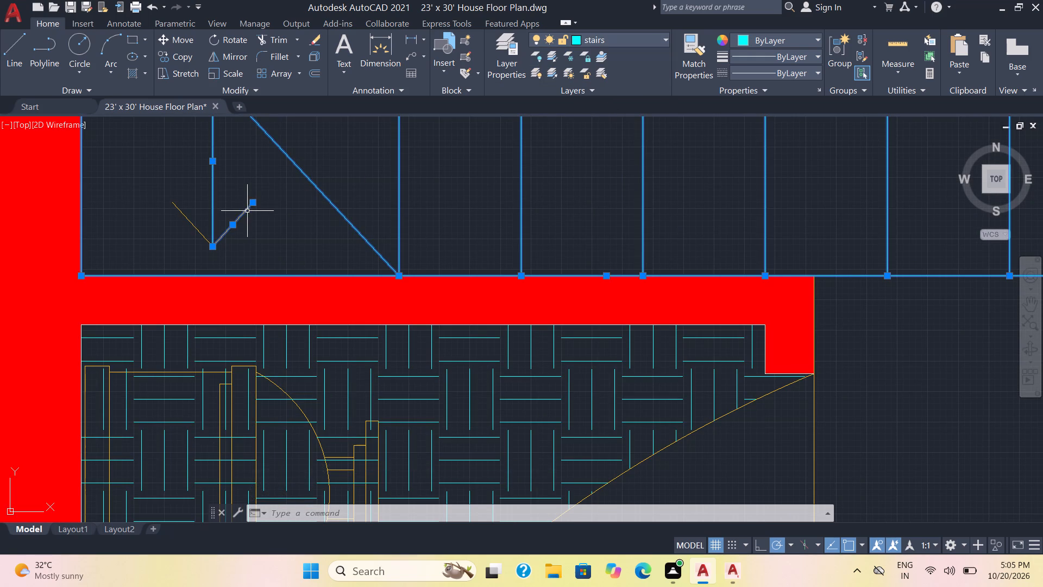
left_click(190, 222)
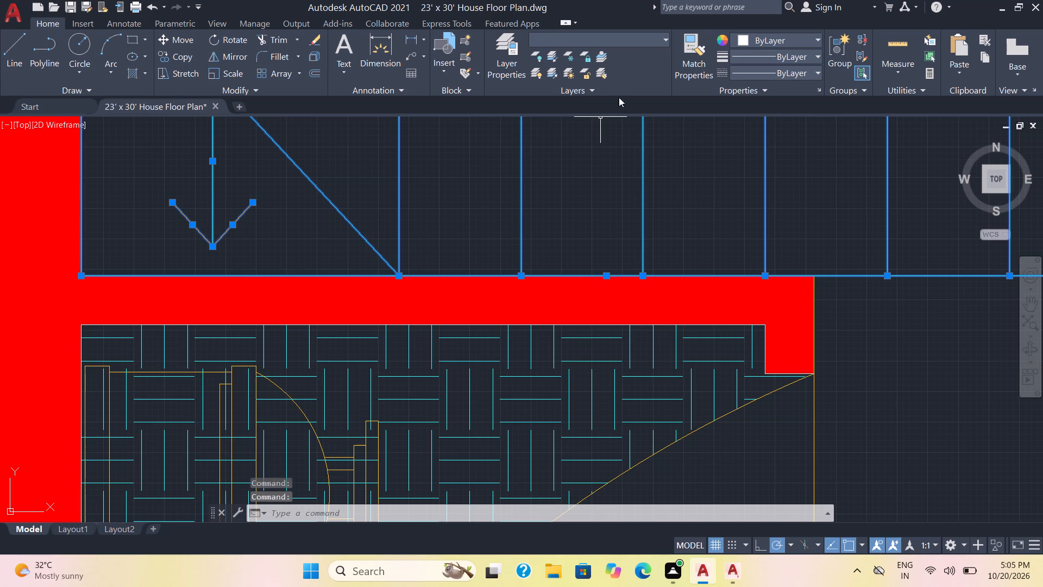
left_click(637, 43)
left_click(612, 88)
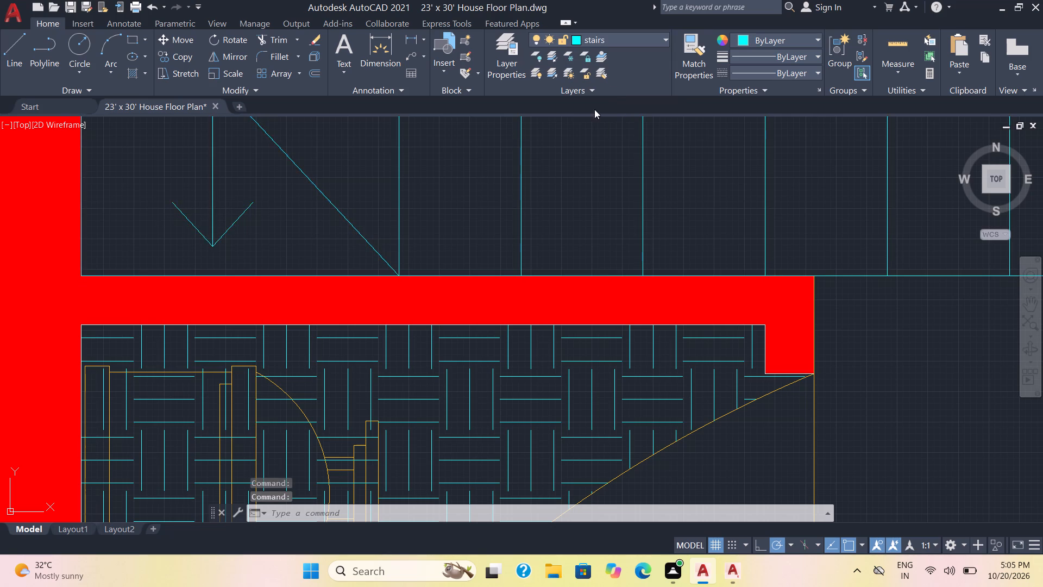
key("Escape")
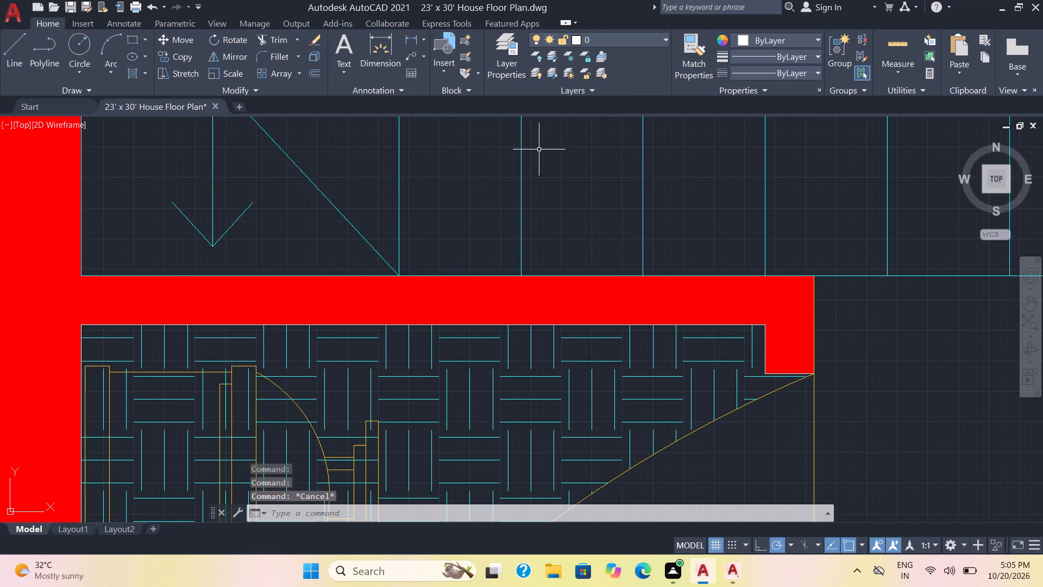
Start a solid hatch with ByLayer colour and fill the tank body, inner strip, seat band and bowl of the toilet beside the staircase.
scroll(541, 153, "down", 3)
scroll(775, 249, "down", 2)
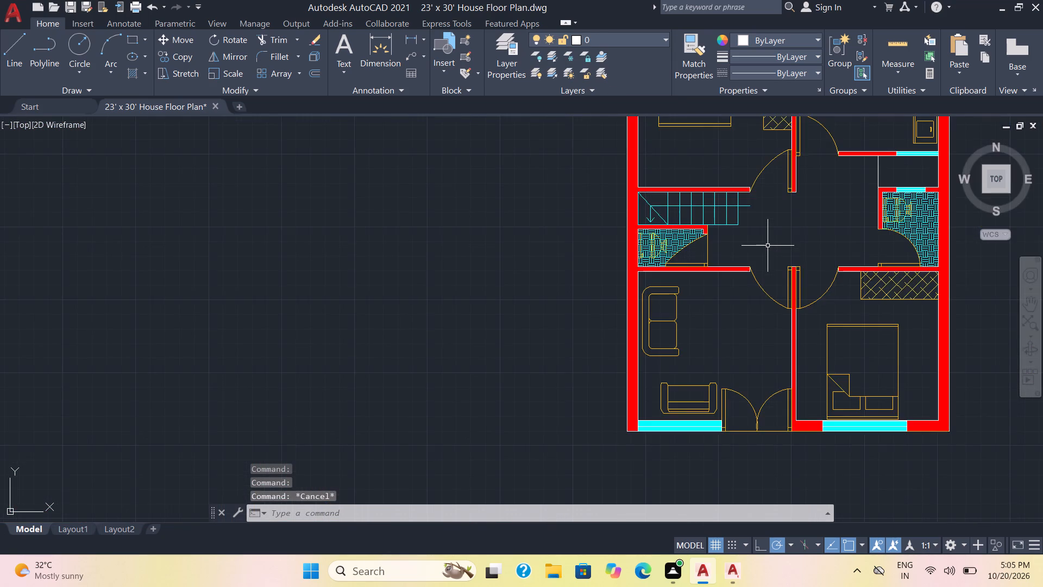
scroll(768, 246, "up", 1)
middle_click_drag(761, 245, 630, 231)
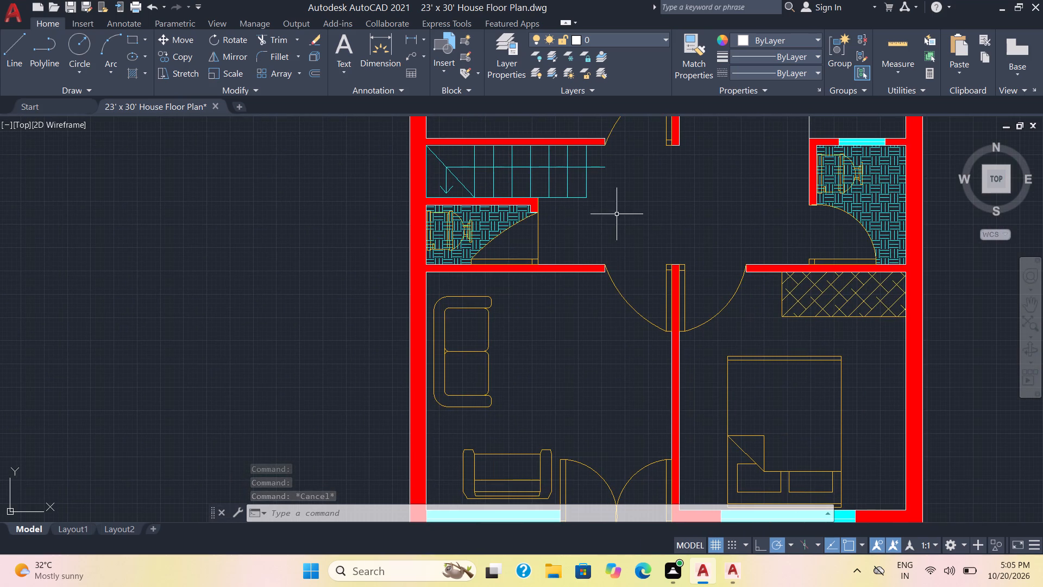
left_click(130, 76)
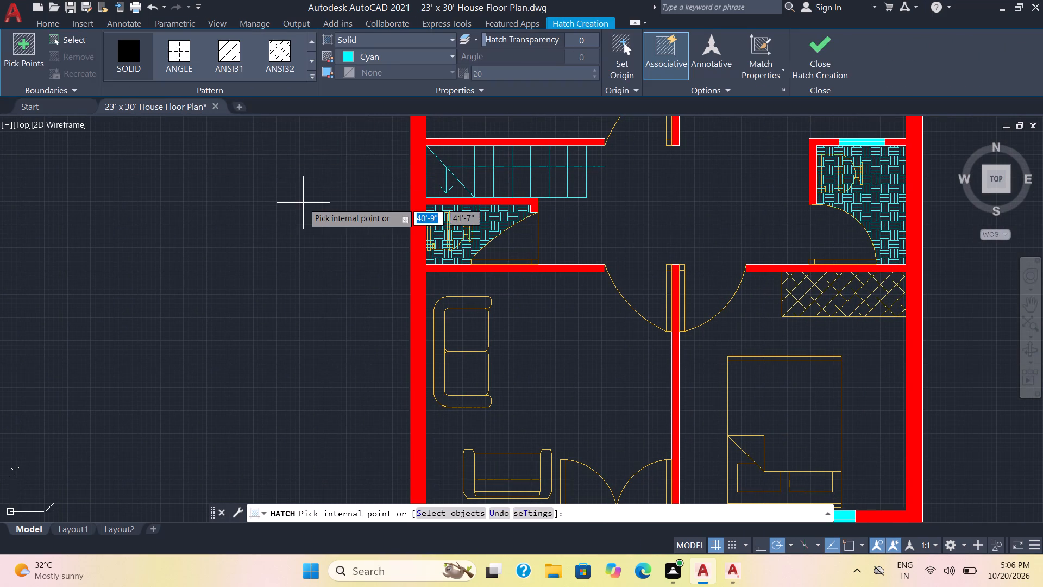
left_click(437, 43)
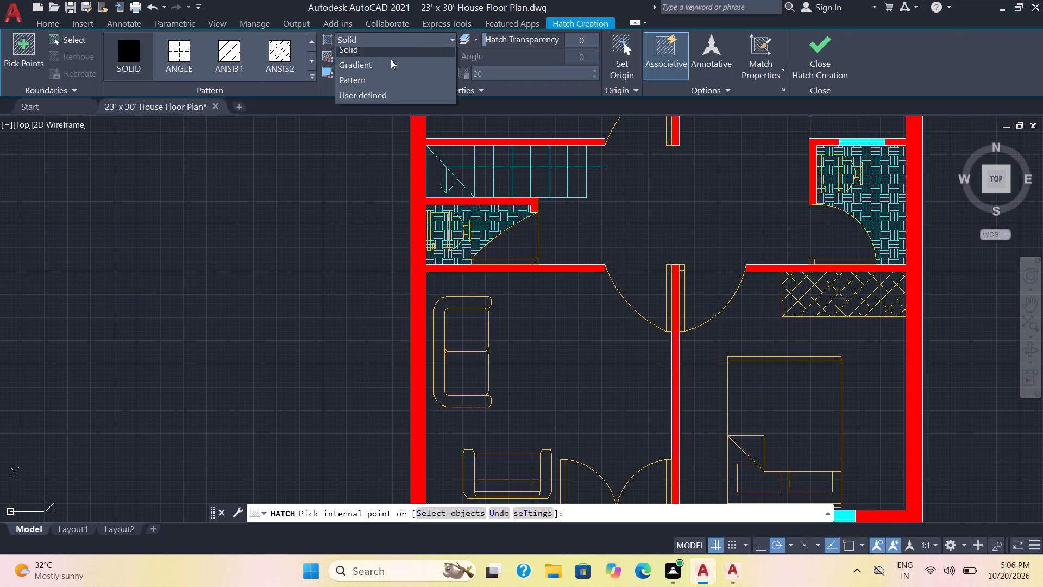
left_click(389, 59)
left_click(388, 58)
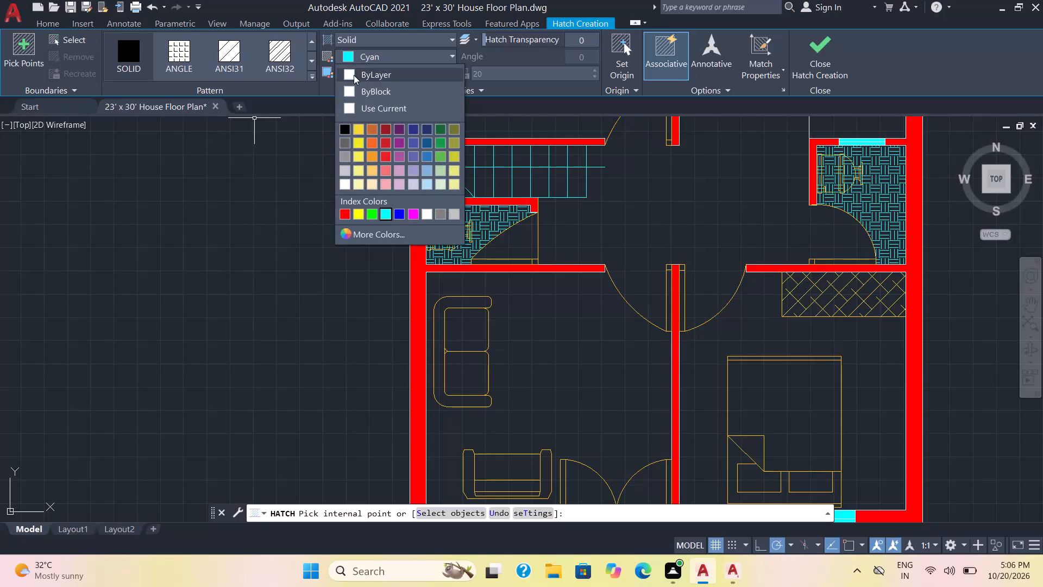
left_click(354, 75)
scroll(432, 189, "up", 2)
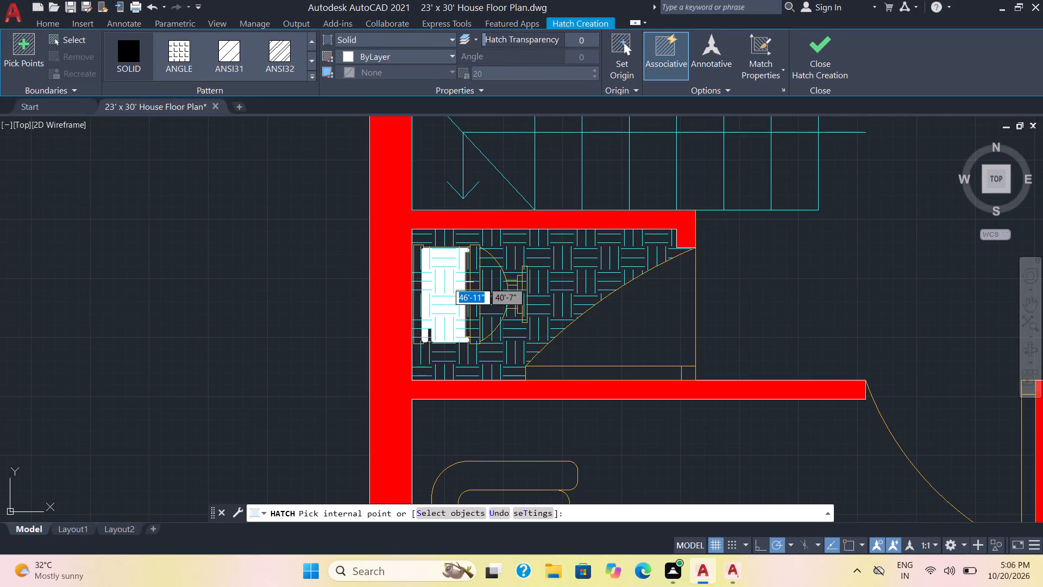
scroll(443, 285, "up", 2)
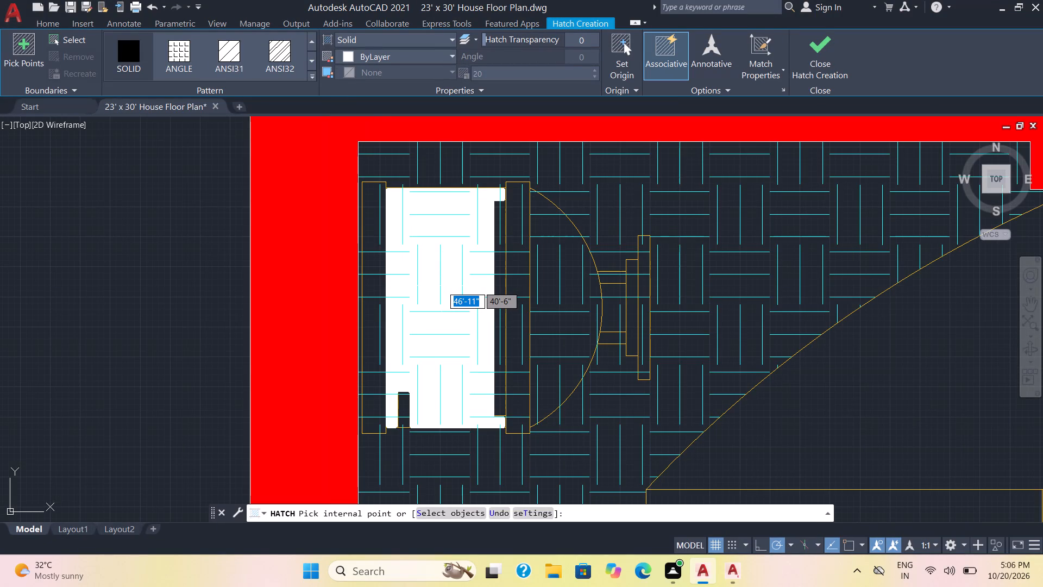
left_click(442, 286)
left_click(495, 291)
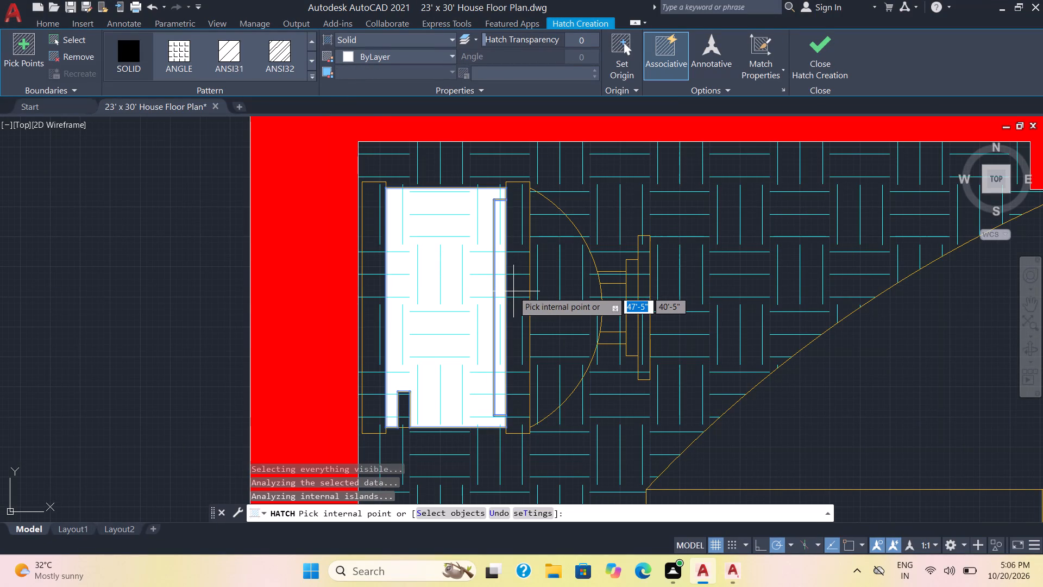
left_click(513, 291)
left_click(543, 292)
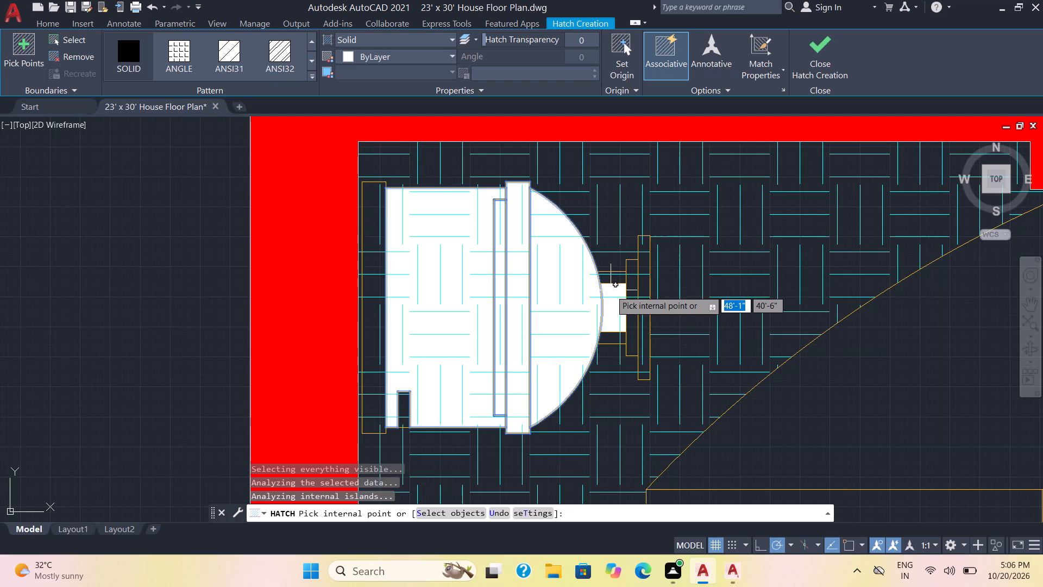
Add the same toilet's neck, two end plates, narrow side strips and wall-side strip to the solid hatch.
left_click(611, 290)
left_click(631, 290)
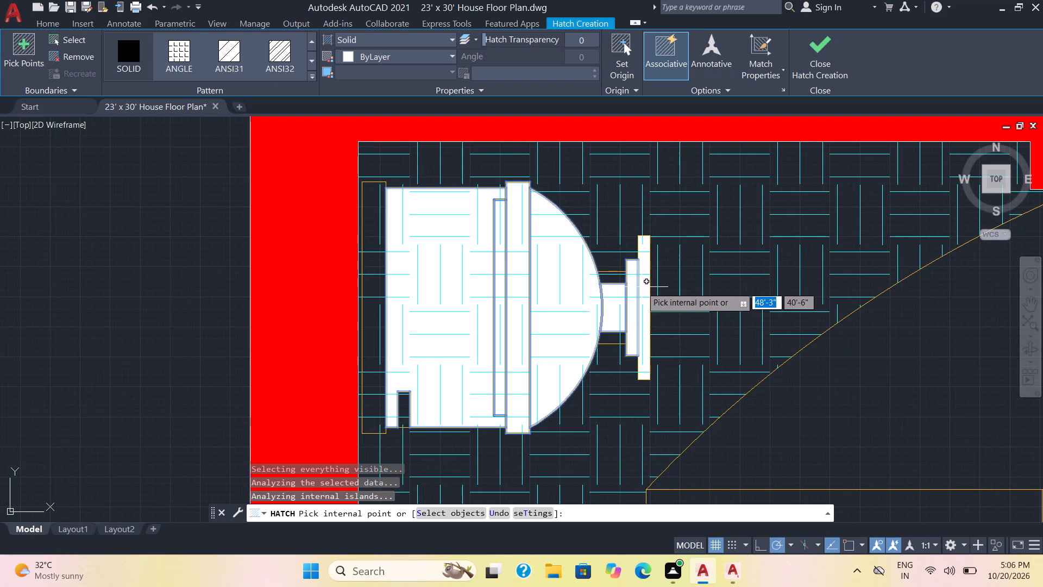
left_click(642, 287)
left_click(615, 278)
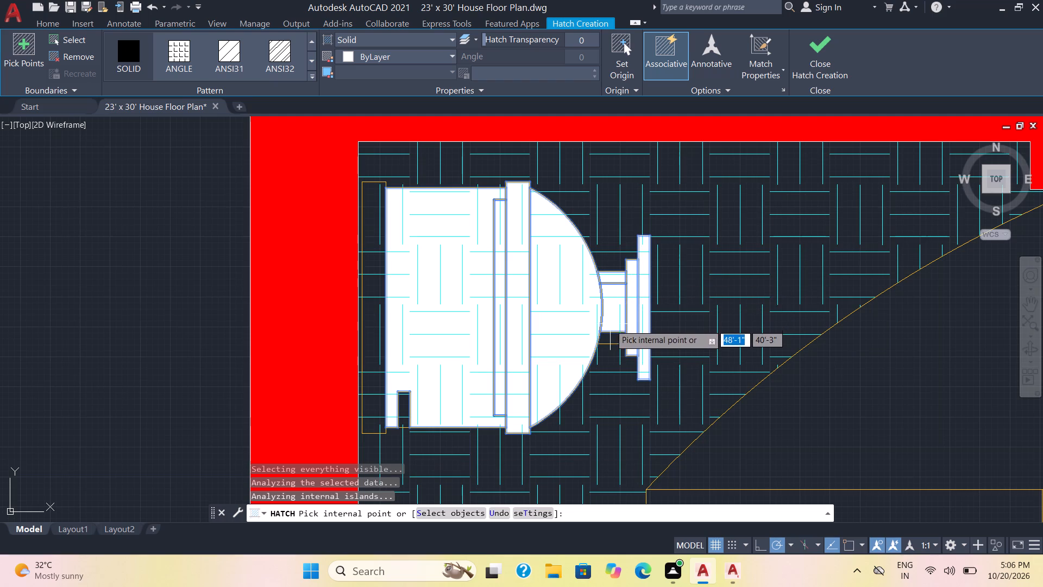
left_click(610, 338)
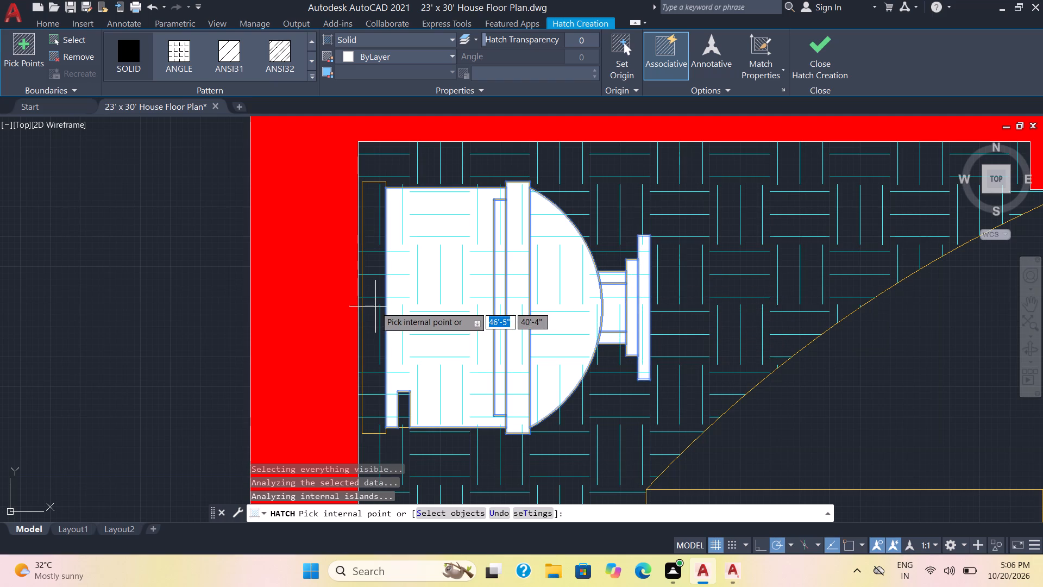
left_click(375, 307)
Fill the eastern bathroom toilet's wall-side strip, tank body, inner strip, seat band and bowl with the same solid hatch.
scroll(436, 289, "down", 2)
scroll(514, 280, "down", 1)
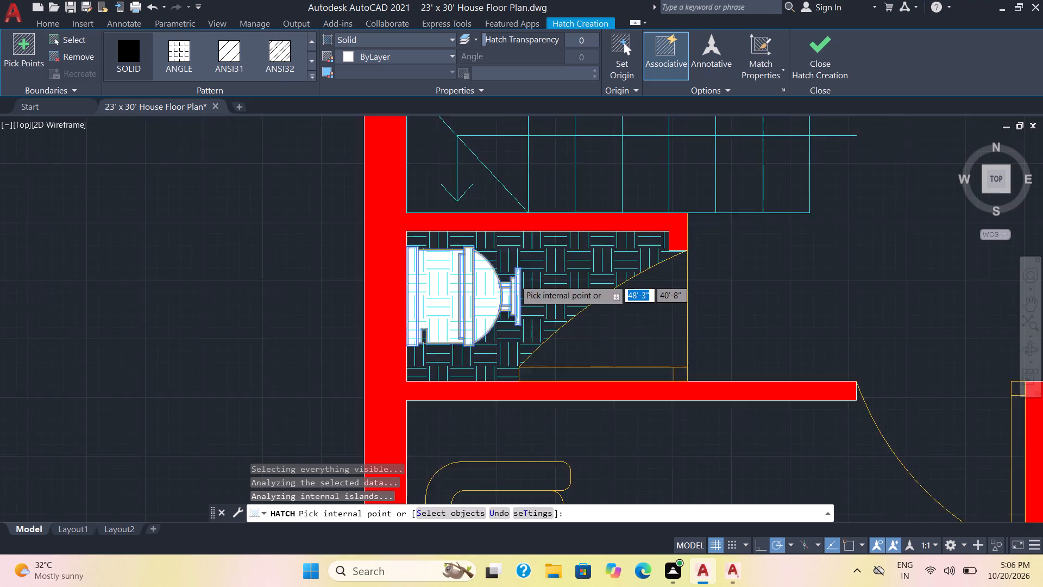
scroll(514, 280, "down", 1)
middle_click_drag(734, 238, 458, 267)
scroll(590, 249, "up", 3)
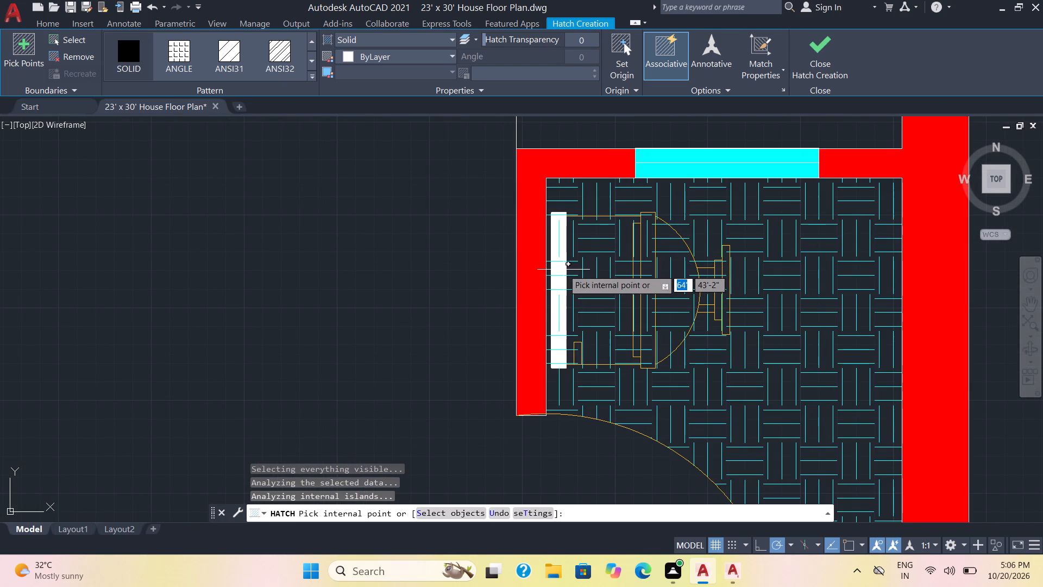
left_click(563, 270)
left_click(588, 270)
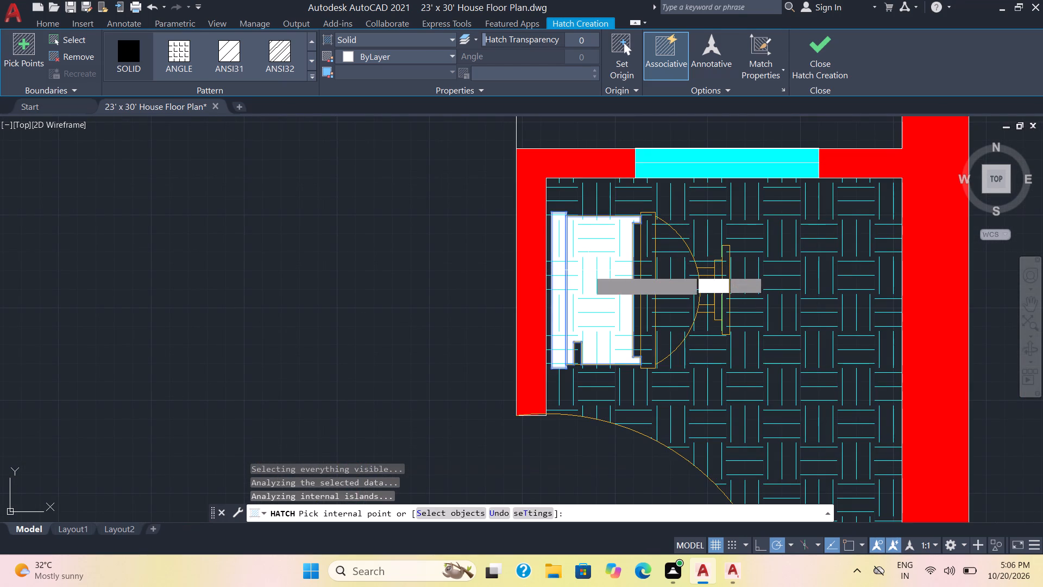
left_click(638, 261)
left_click(650, 262)
left_click(668, 264)
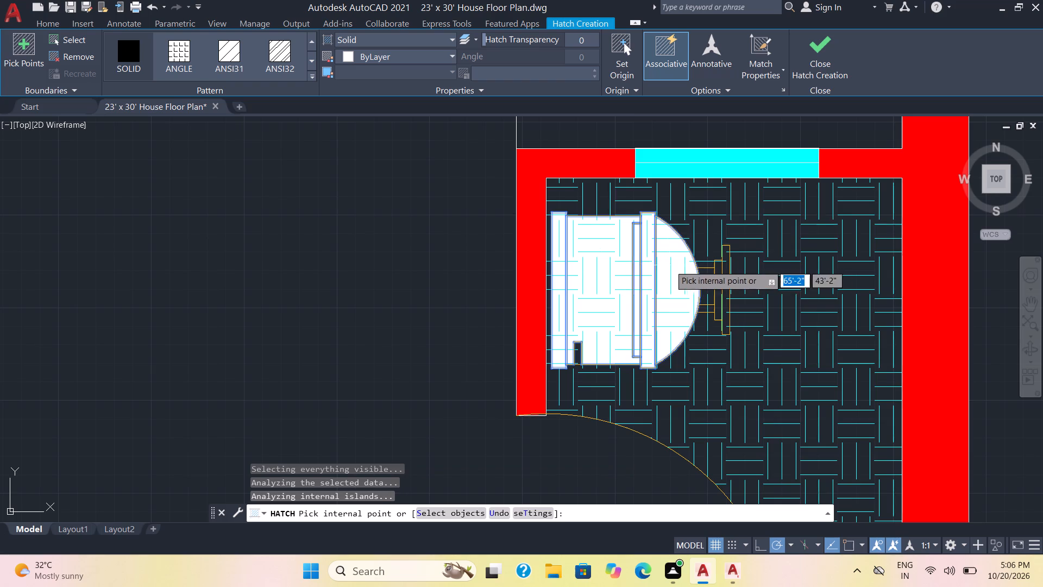
Add the eastern toilet's neck, end plates and narrow side strips to the solid hatch and finish it.
left_click(705, 286)
left_click(719, 284)
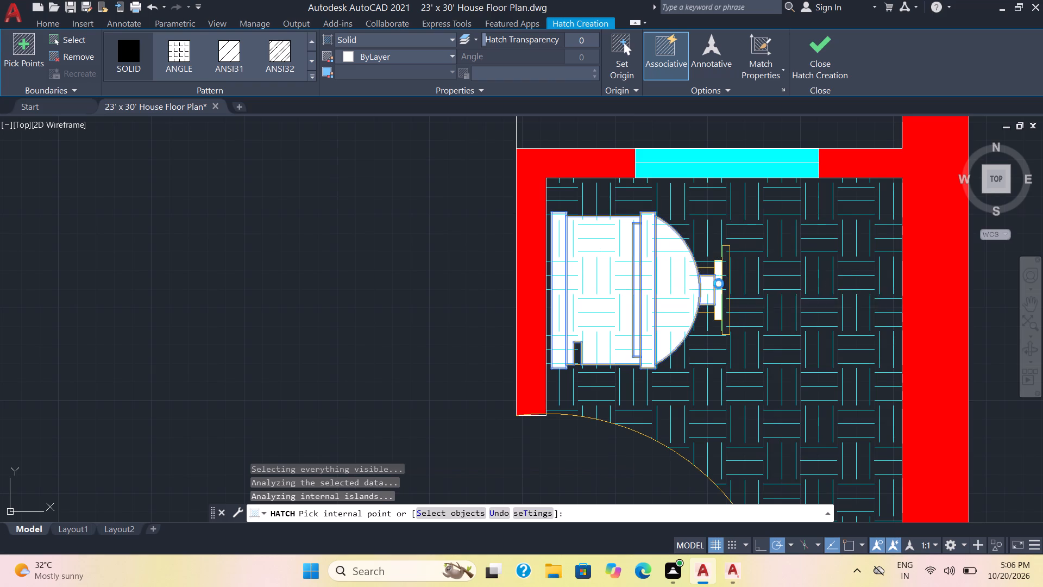
left_click(726, 282)
left_click(706, 274)
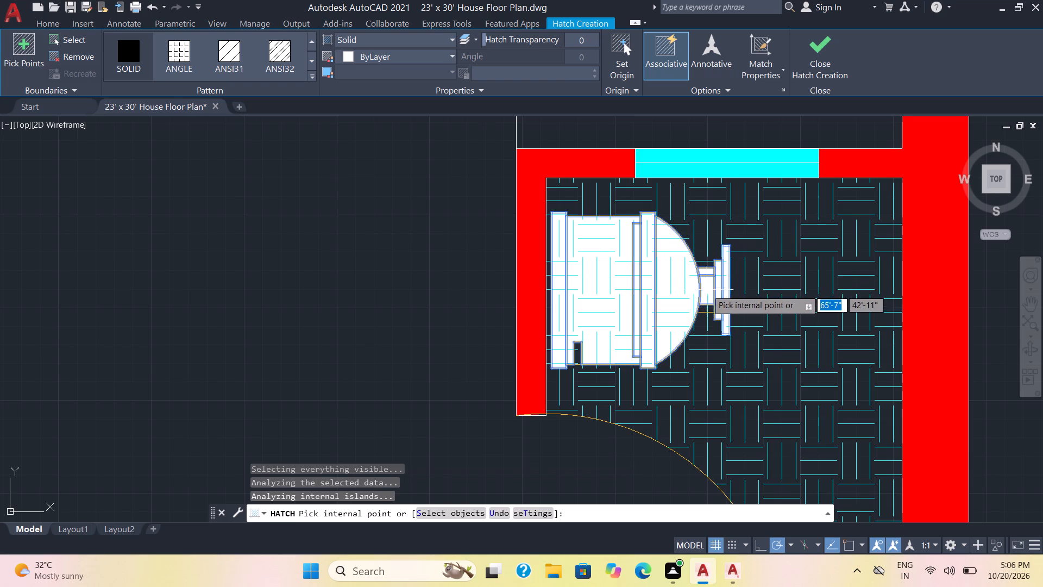
left_click(705, 309)
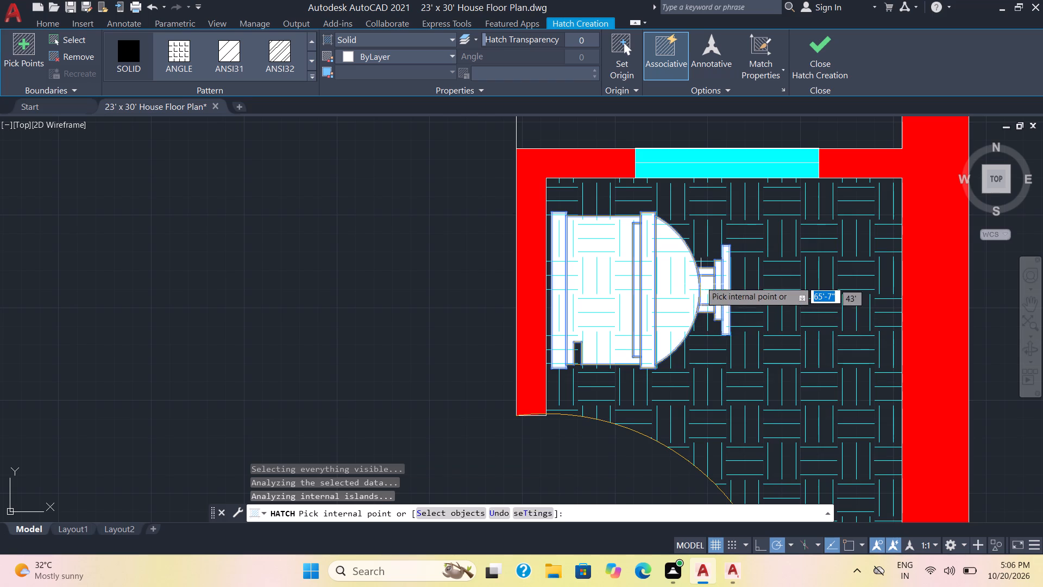
scroll(702, 264, "down", 4)
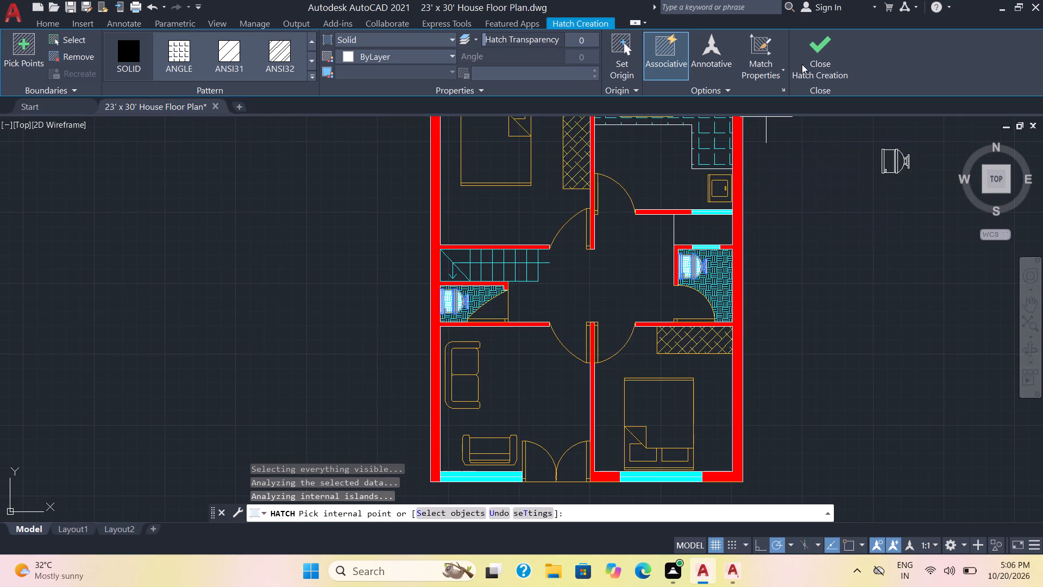
left_click(812, 47)
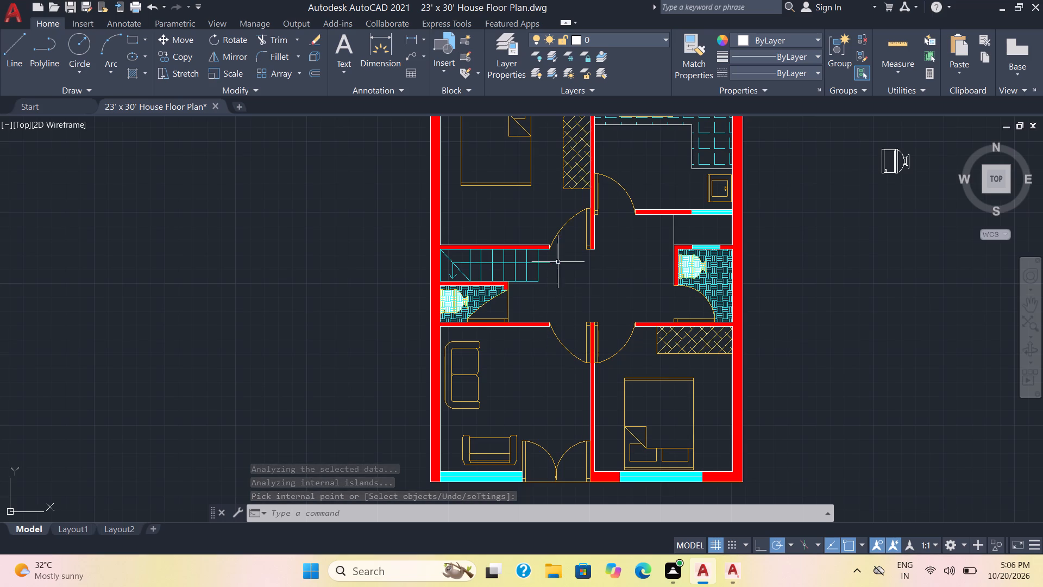
Change the stairs layer's colour to index colour 82.
left_click(659, 43)
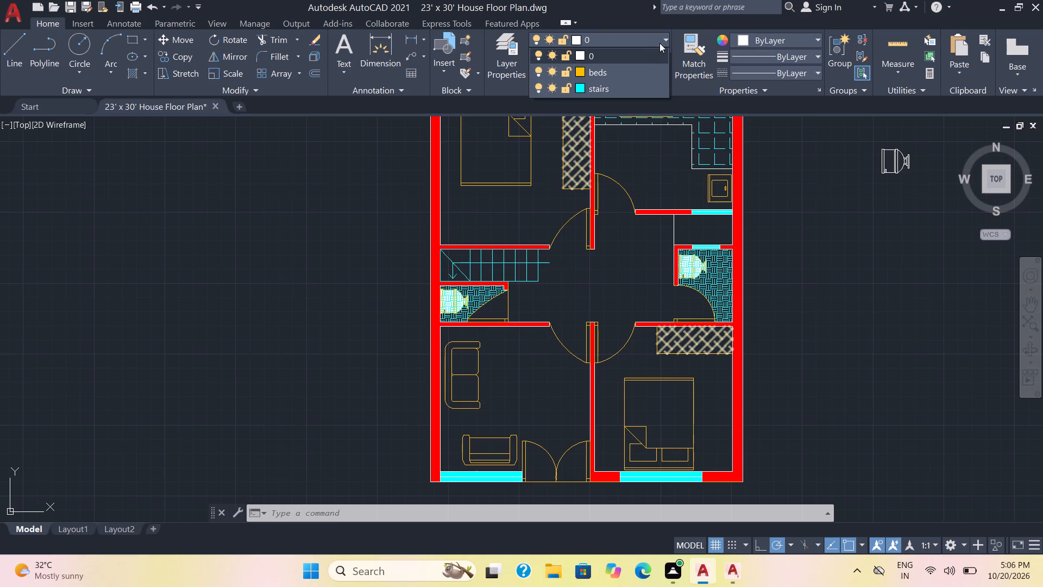
left_click(657, 41)
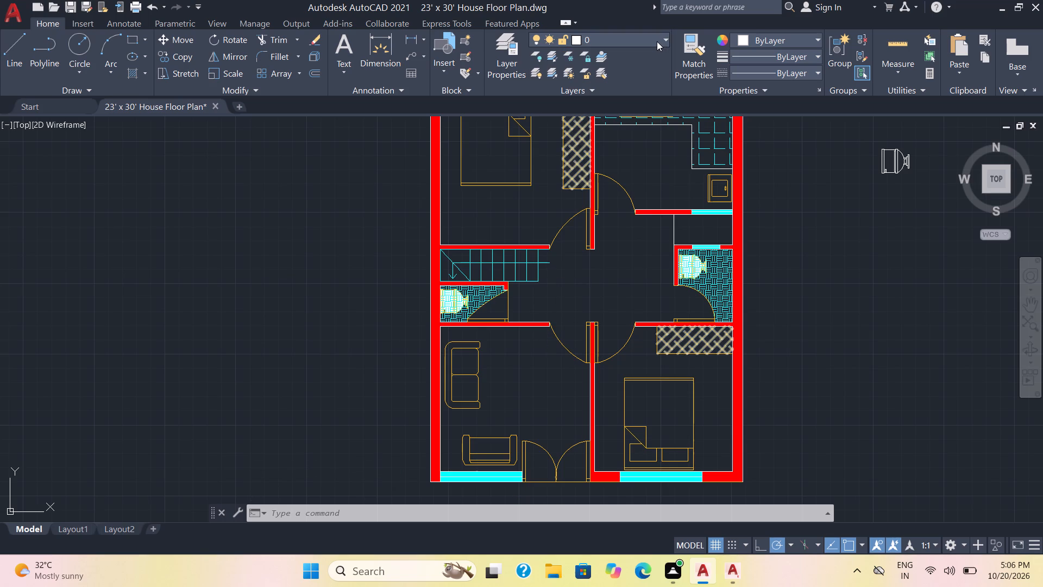
type("la")
key("Return")
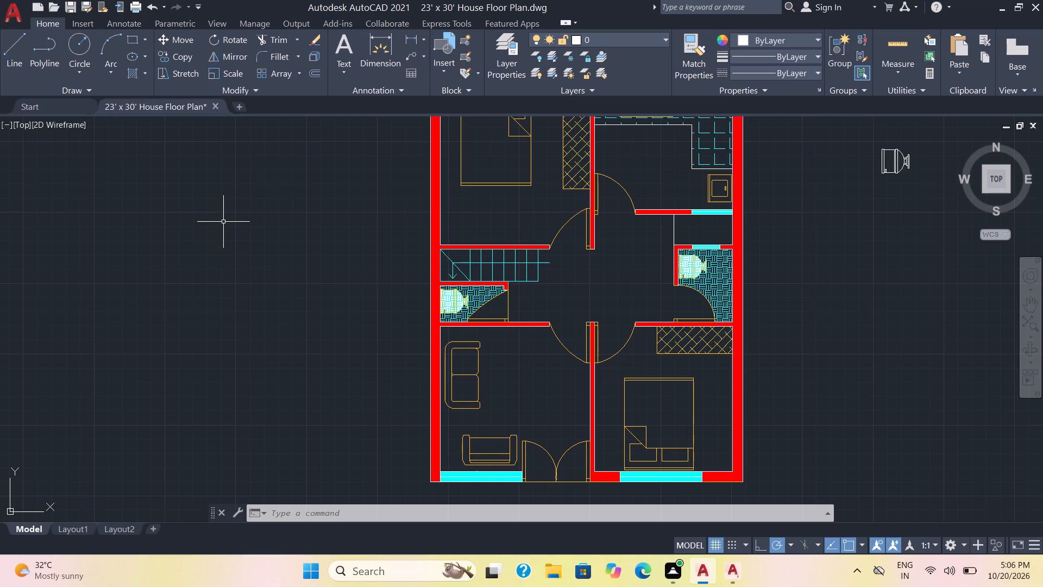
type("la")
key("Return")
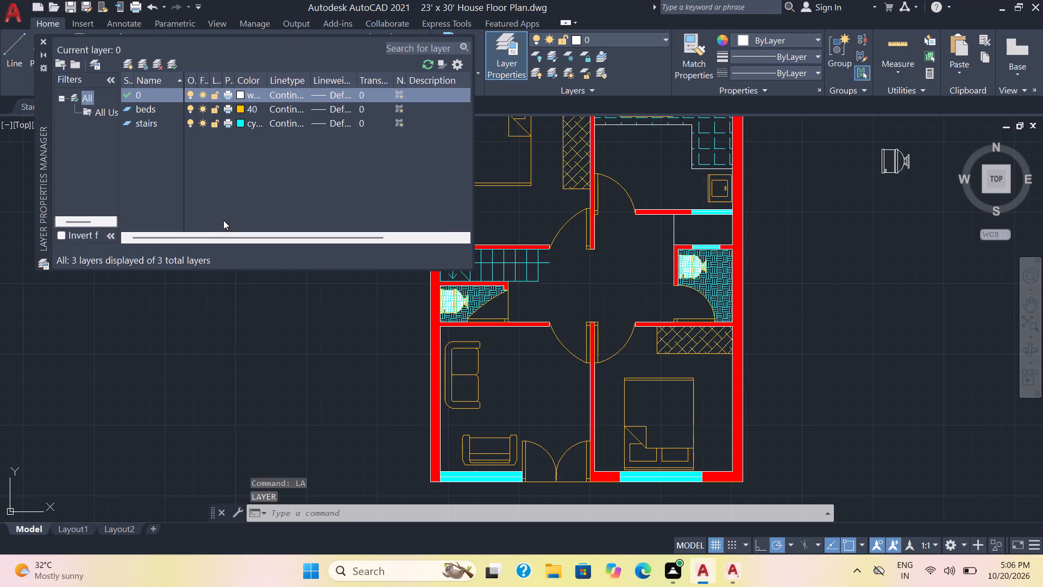
left_click(250, 124)
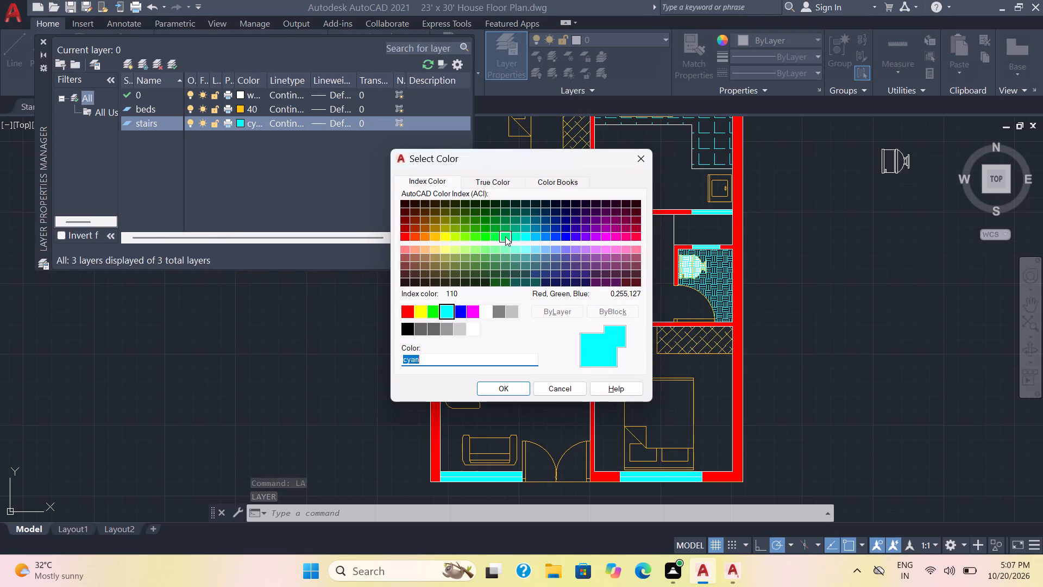
left_click(473, 228)
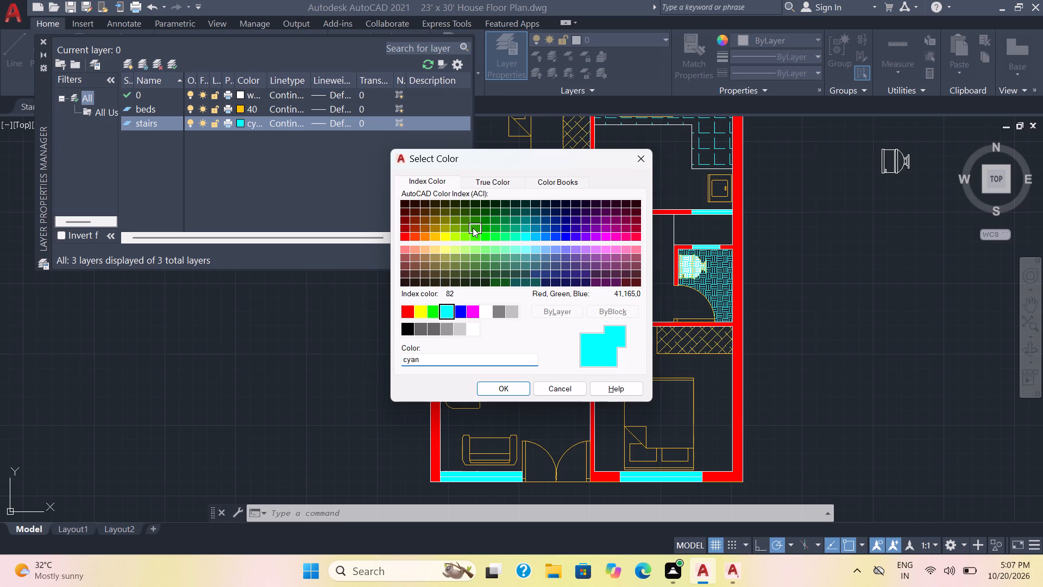
left_click(511, 389)
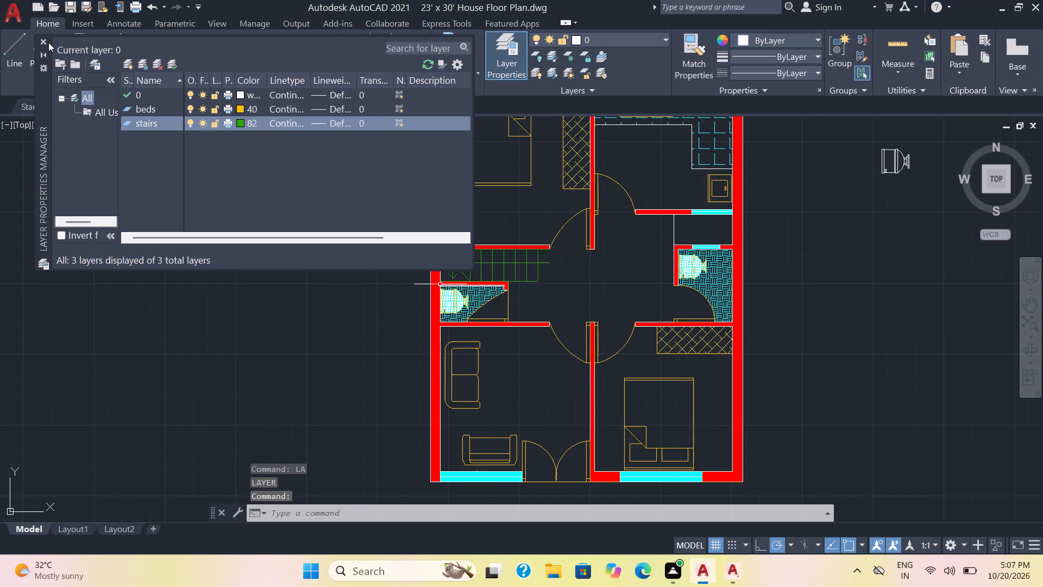
left_click(47, 40)
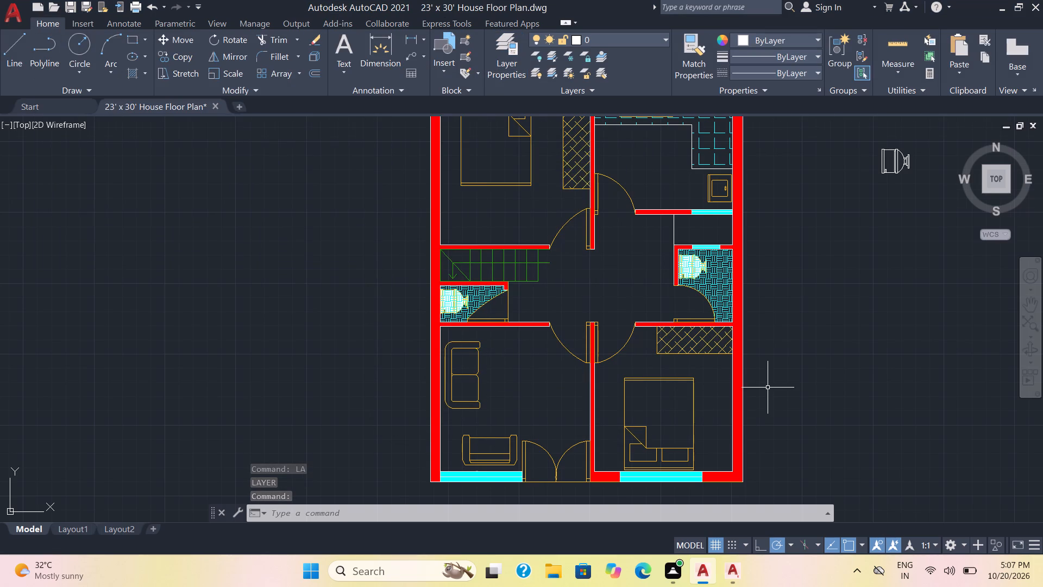
Start a solid ByLayer hatch and pick the ovals and front bodies of the twin appliance on the kitchen counter.
scroll(768, 388, "down", 1)
scroll(768, 388, "up", 1)
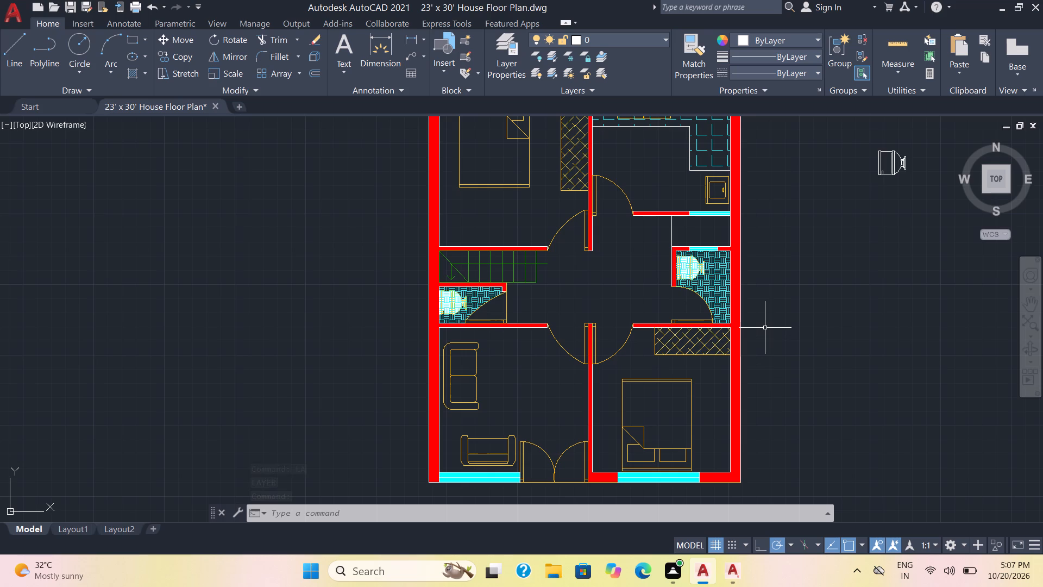
middle_click_drag(765, 327, 765, 327)
middle_click_drag(765, 327, 737, 470)
scroll(734, 430, "up", 2)
middle_click_drag(739, 286, 765, 507)
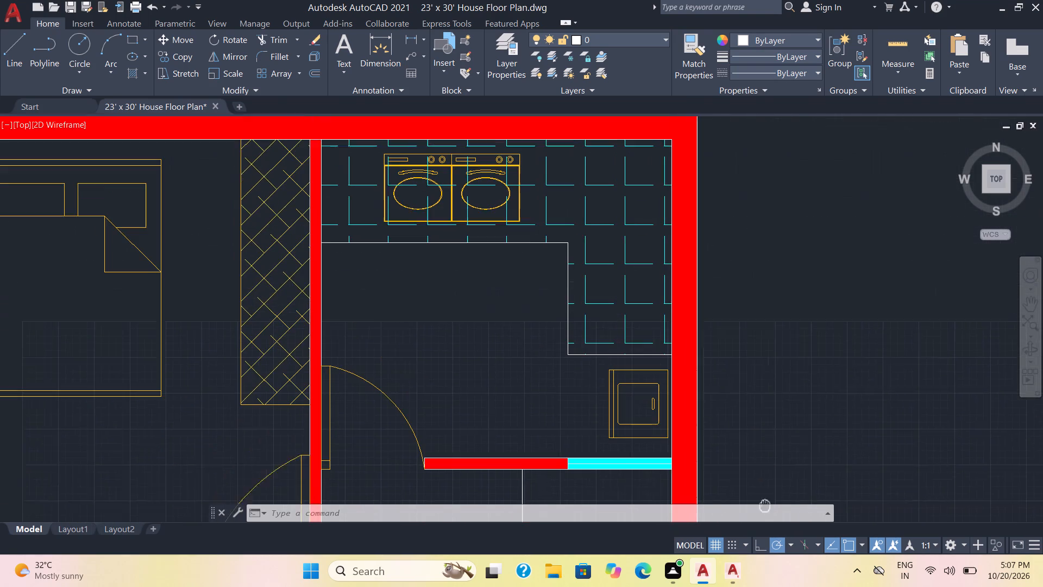
middle_click_drag(765, 507, 765, 515)
middle_click_drag(493, 349, 520, 442)
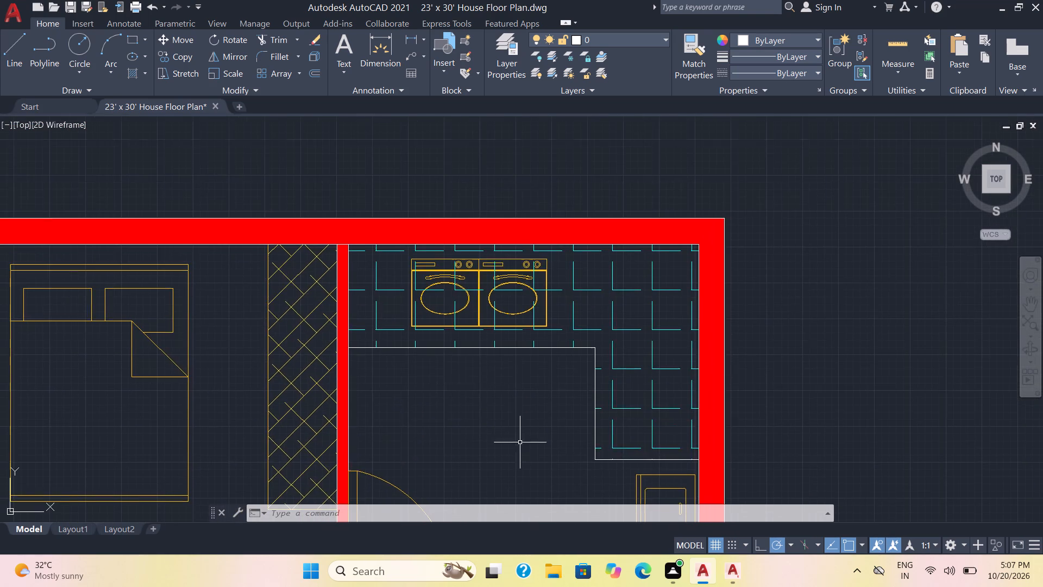
scroll(520, 429, "up", 1)
left_click(130, 71)
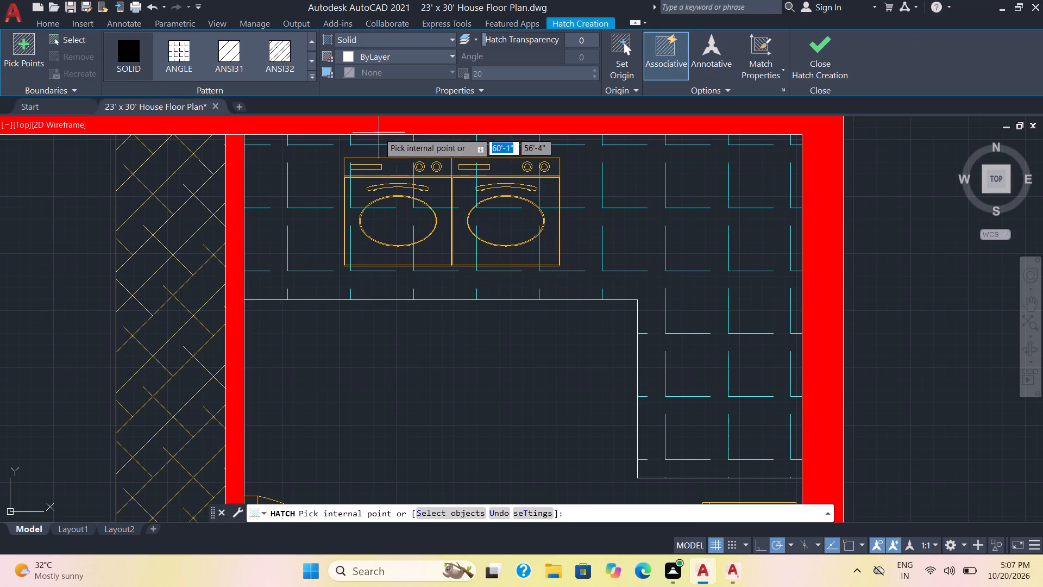
left_click(416, 55)
left_click(381, 71)
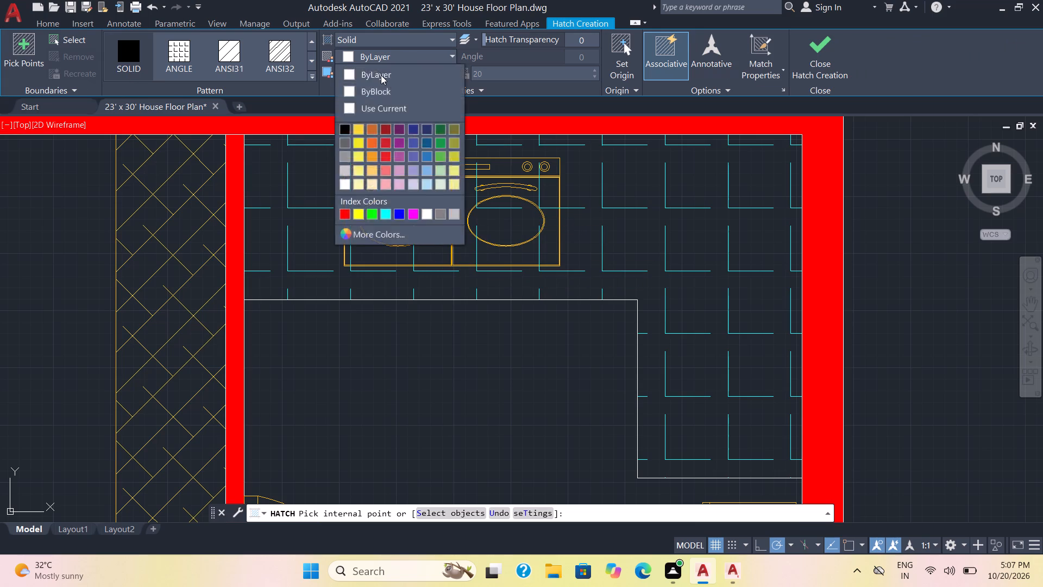
left_click(388, 224)
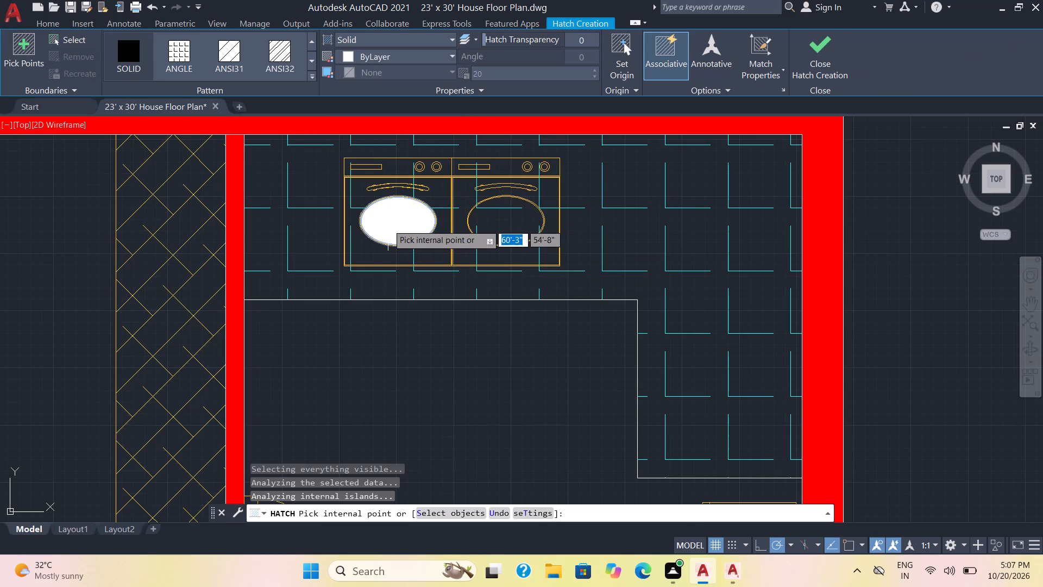
left_click(491, 226)
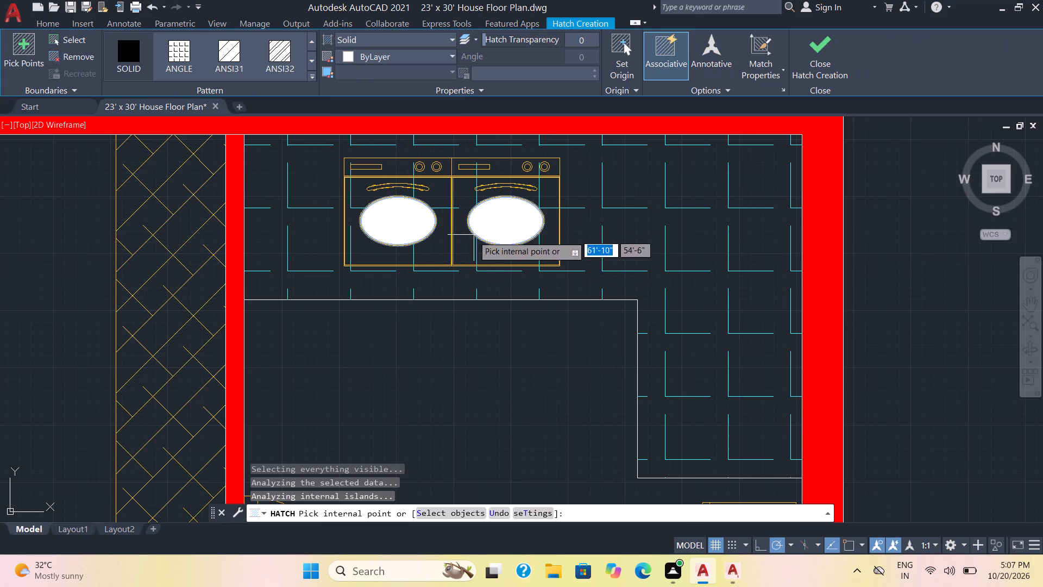
left_click(463, 245)
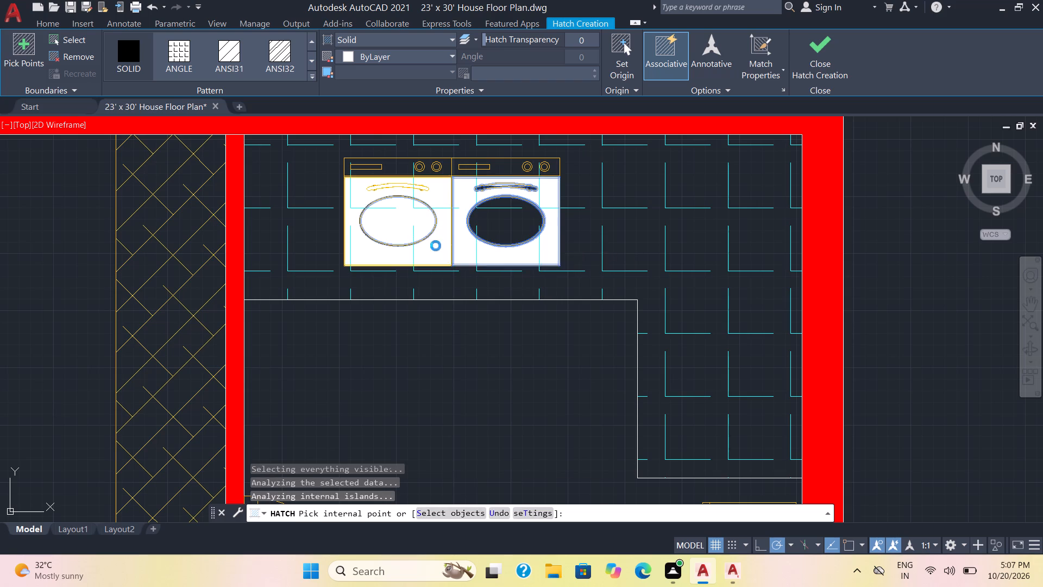
left_click(435, 245)
left_click(404, 213)
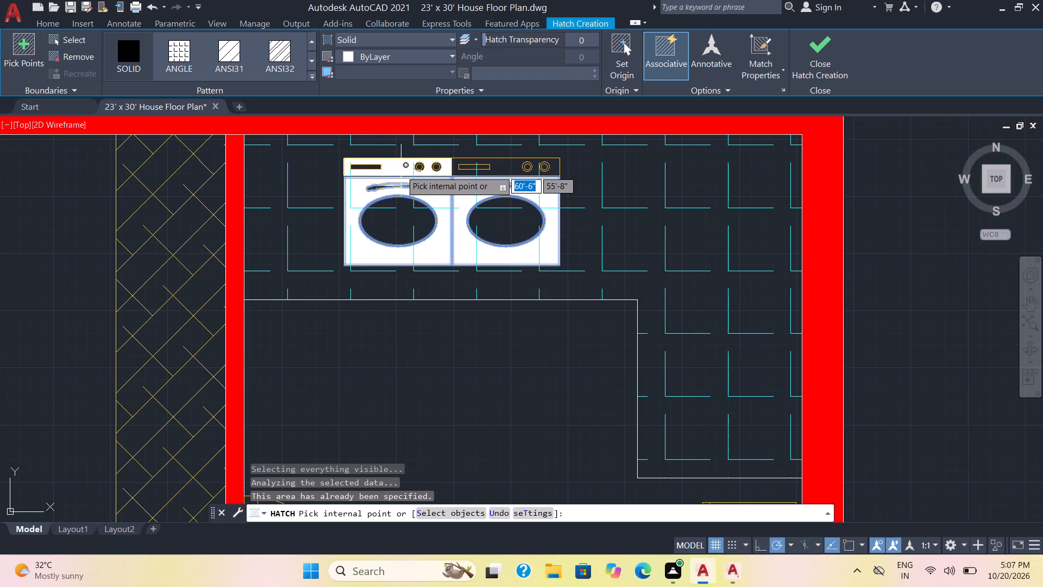
Add the twin appliance's two control strips to the solid hatch and finish it.
left_click(401, 171)
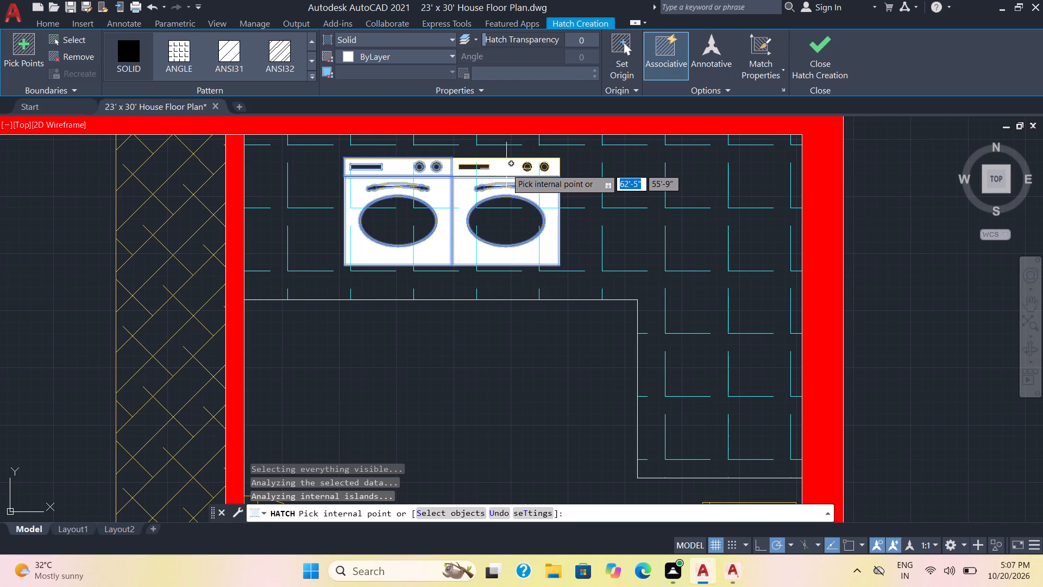
left_click(506, 168)
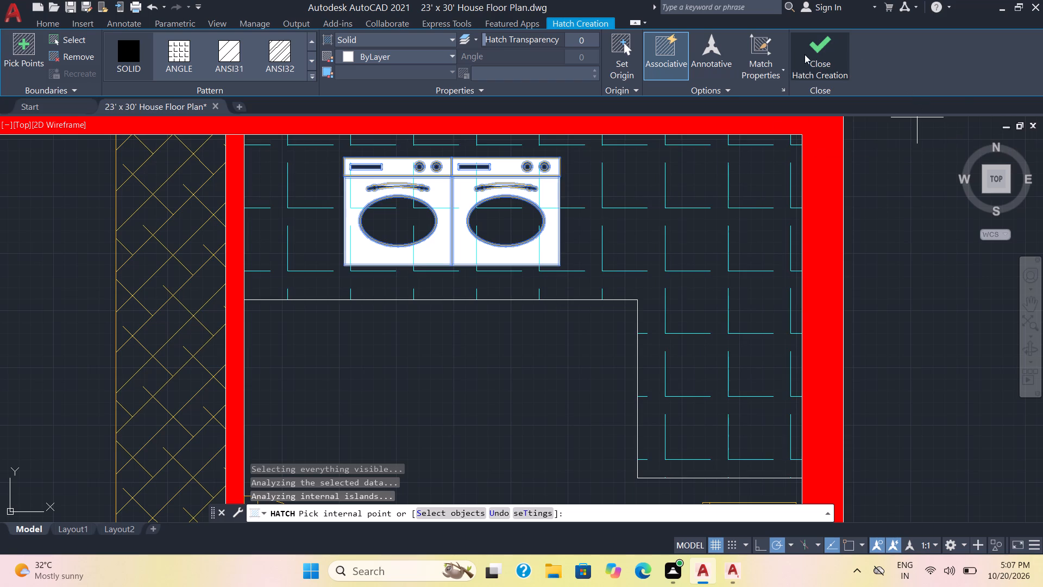
left_click(826, 62)
Draw two crossing diagonal lines between opposite corners of the open space separating the kitchen and the eastern bathroom.
scroll(869, 228, "down", 3)
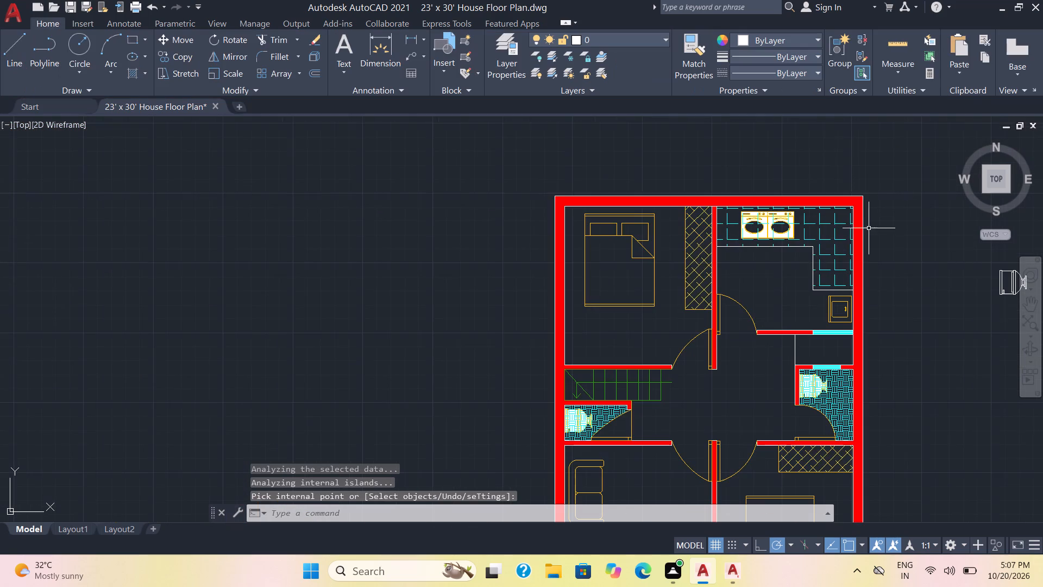
scroll(900, 399, "down", 1)
middle_click_drag(900, 399, 763, 304)
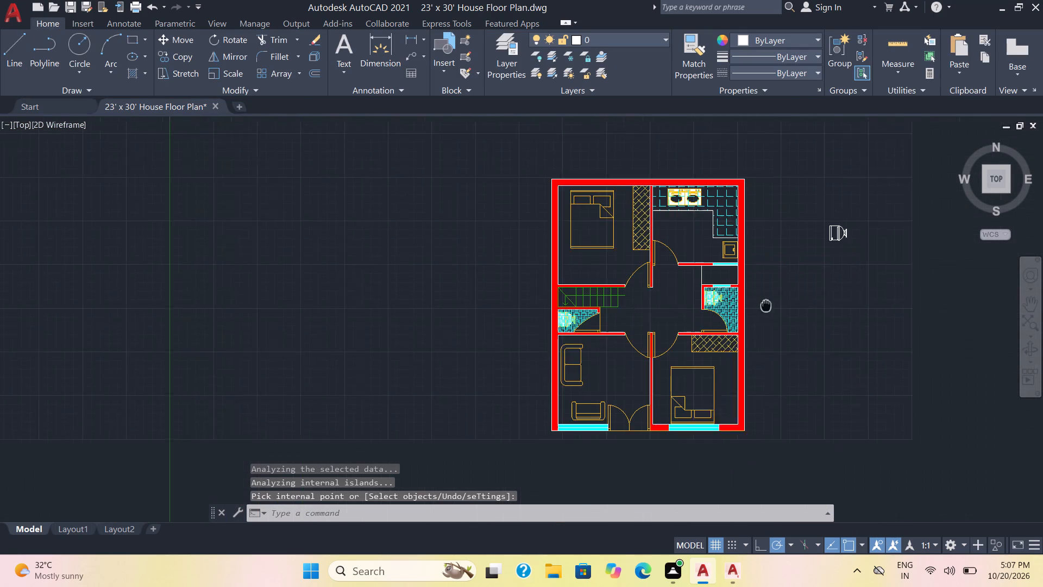
middle_click_drag(763, 304, 713, 286)
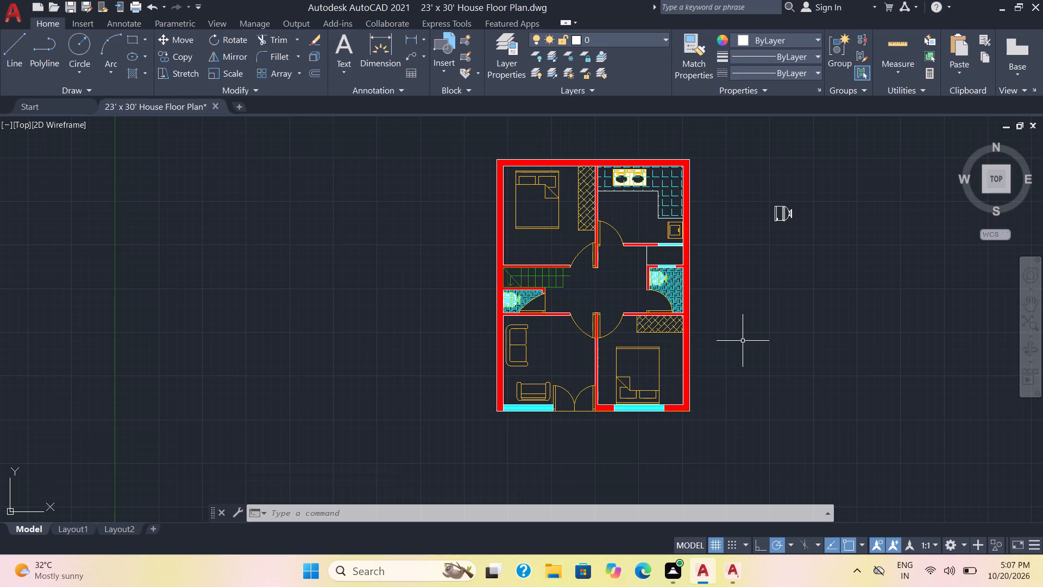
scroll(746, 338, "up", 2)
middle_click_drag(742, 266, 755, 456)
scroll(755, 447, "up", 1)
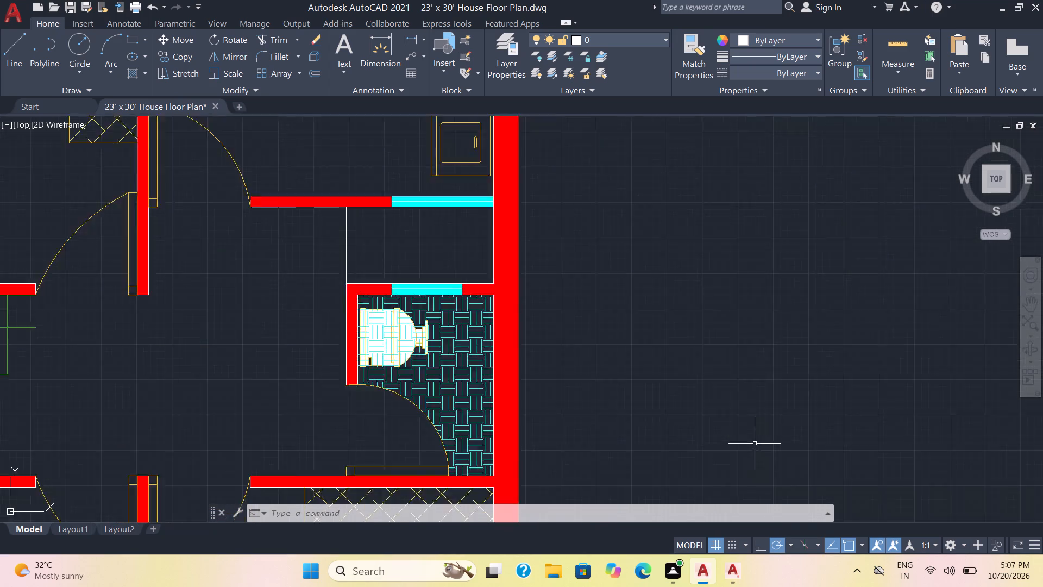
scroll(754, 443, "up", 1)
middle_click_drag(587, 310, 840, 545)
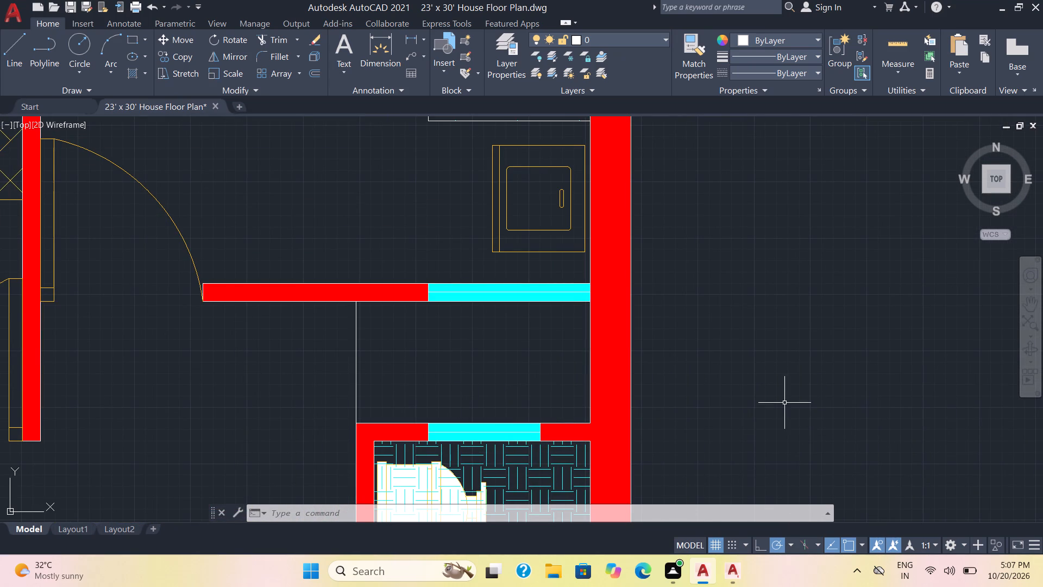
left_click(18, 48)
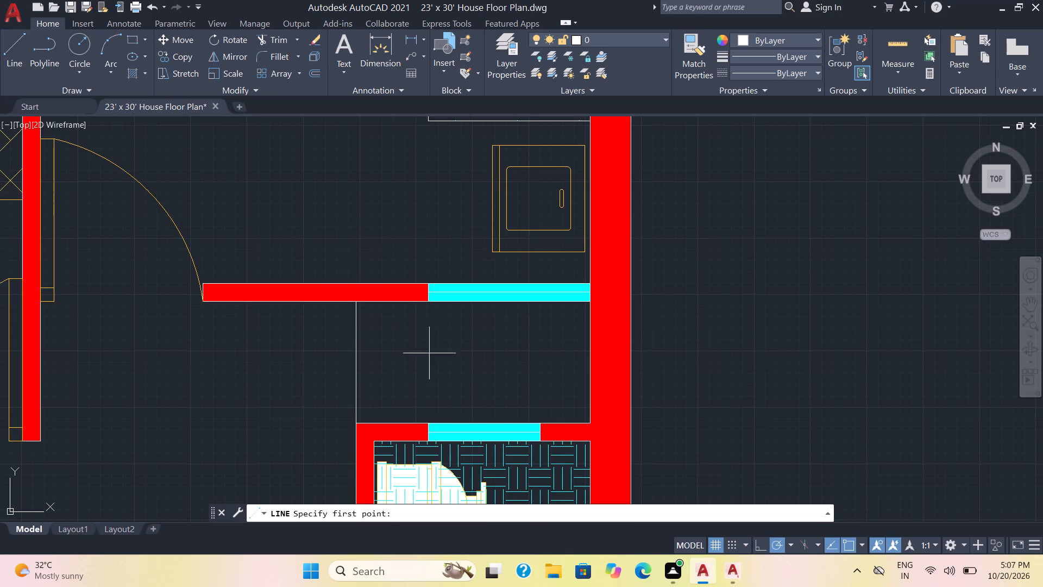
left_click(587, 423)
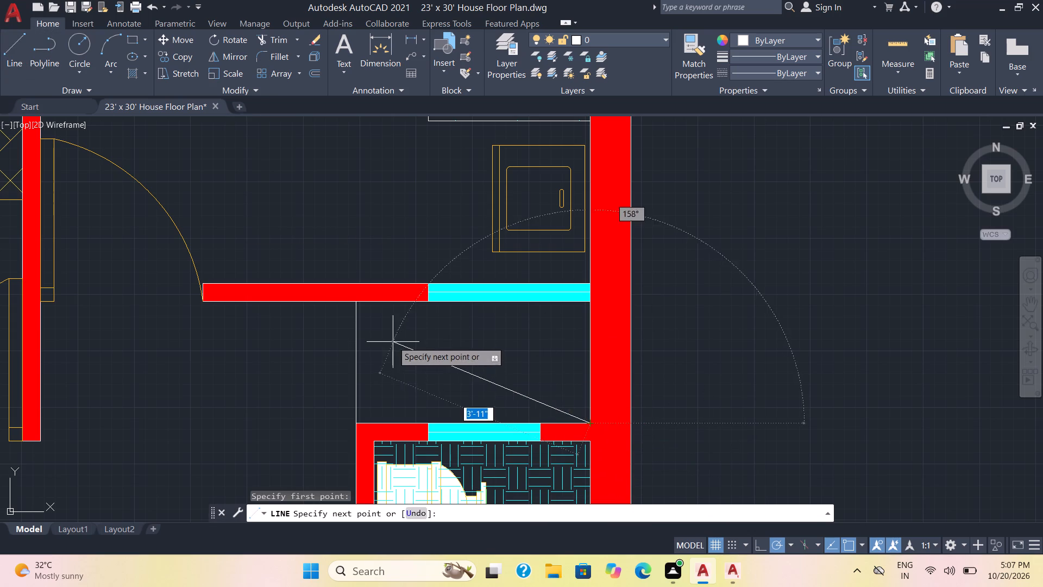
left_click(353, 302)
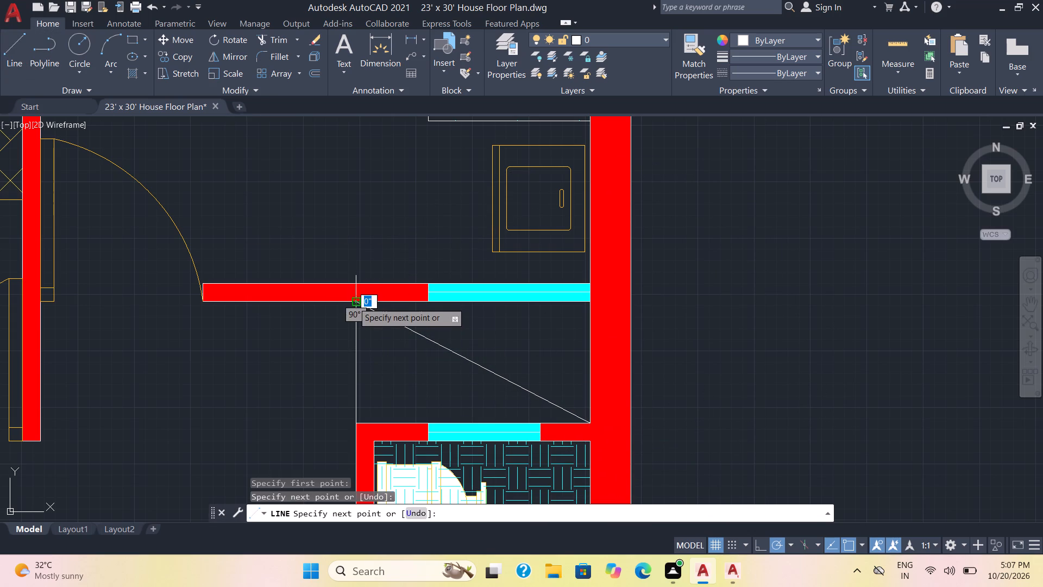
key("Escape")
key("space")
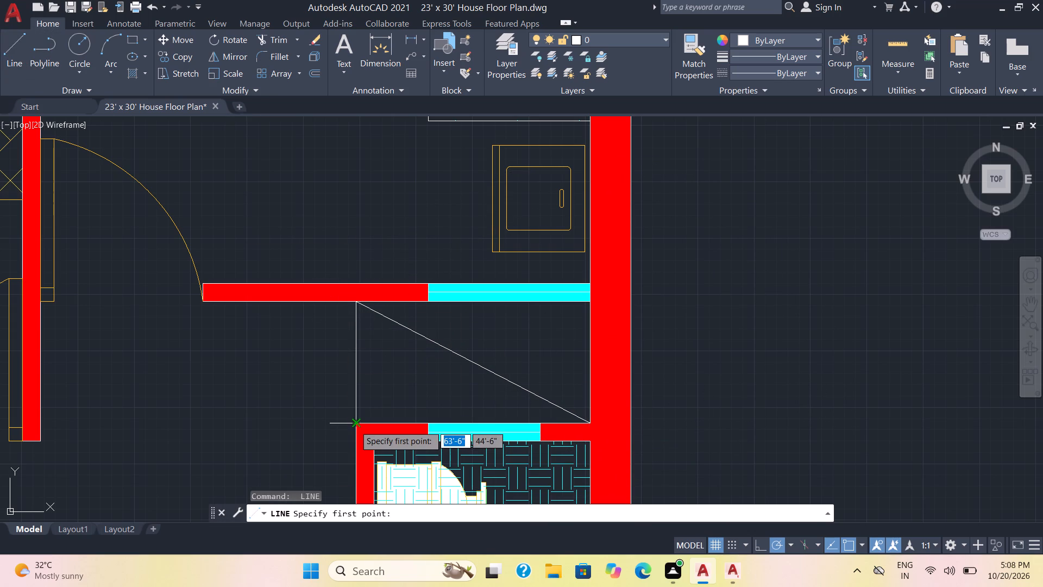
left_click(355, 424)
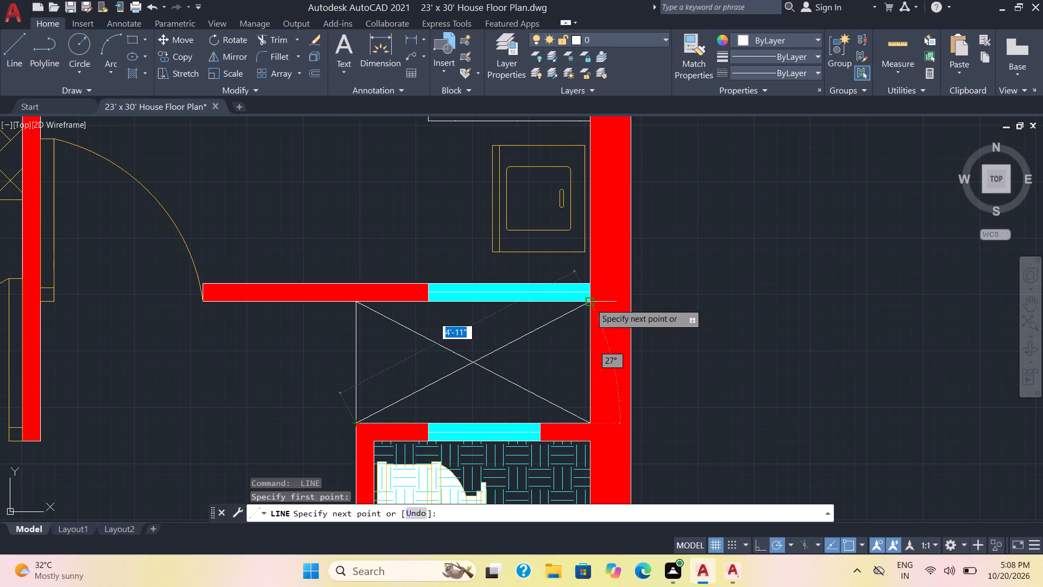
left_click(589, 303)
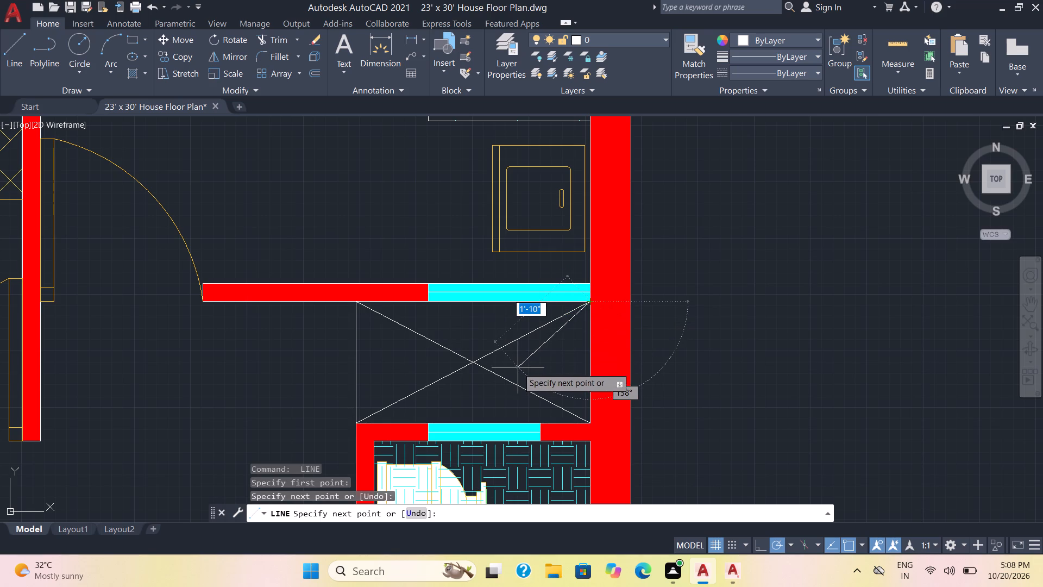
key("Escape")
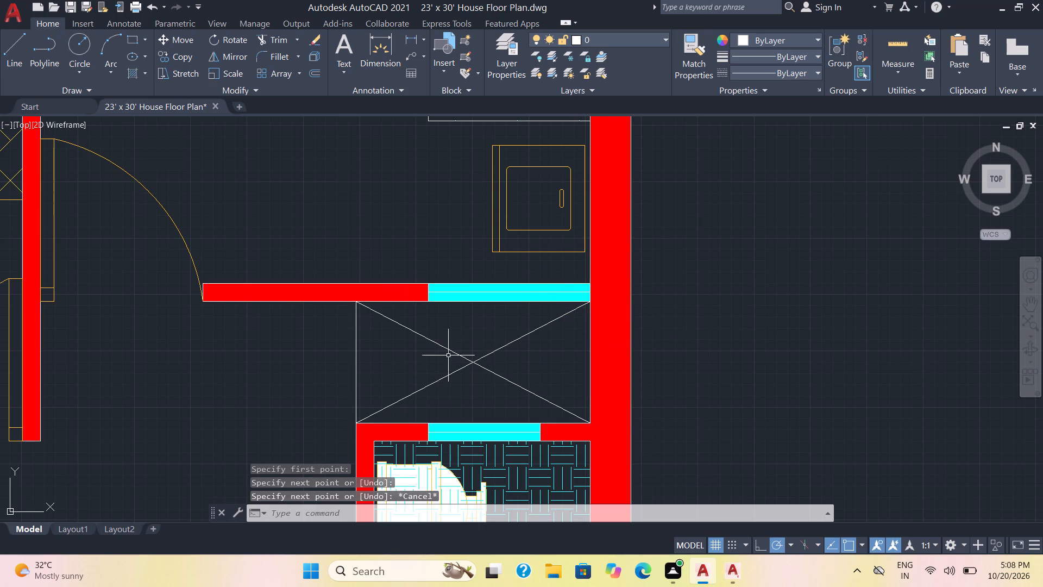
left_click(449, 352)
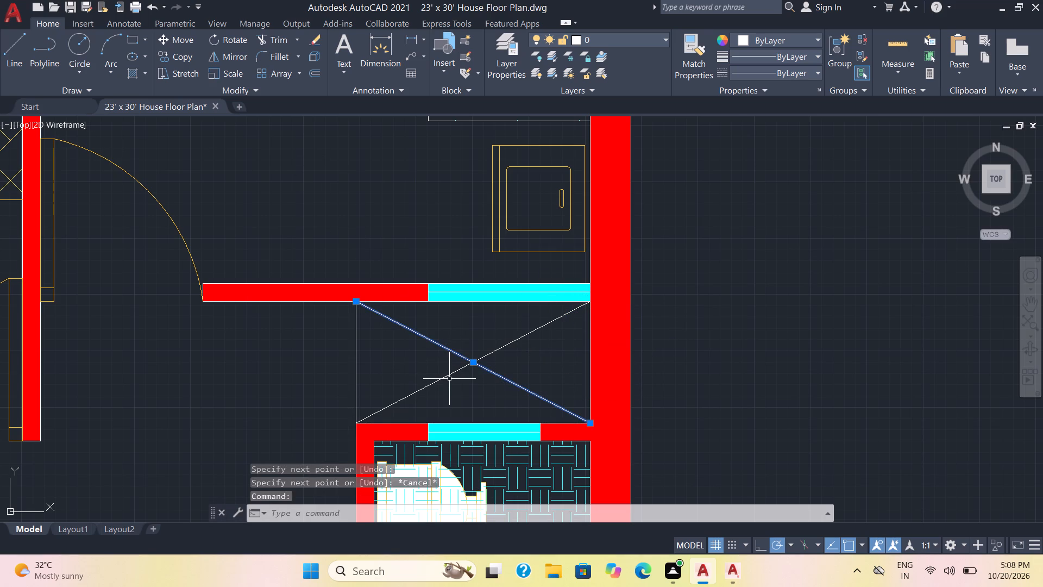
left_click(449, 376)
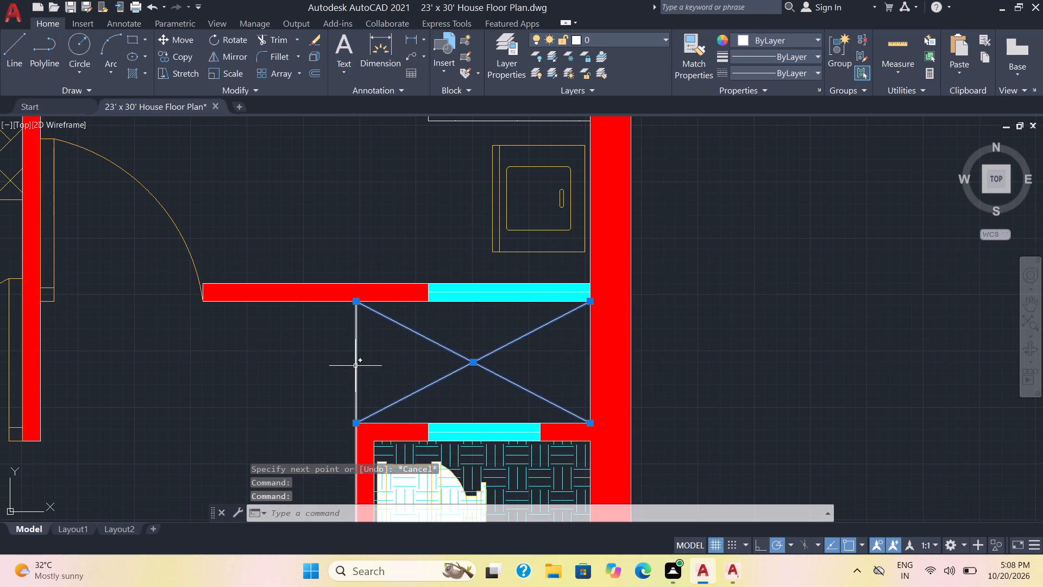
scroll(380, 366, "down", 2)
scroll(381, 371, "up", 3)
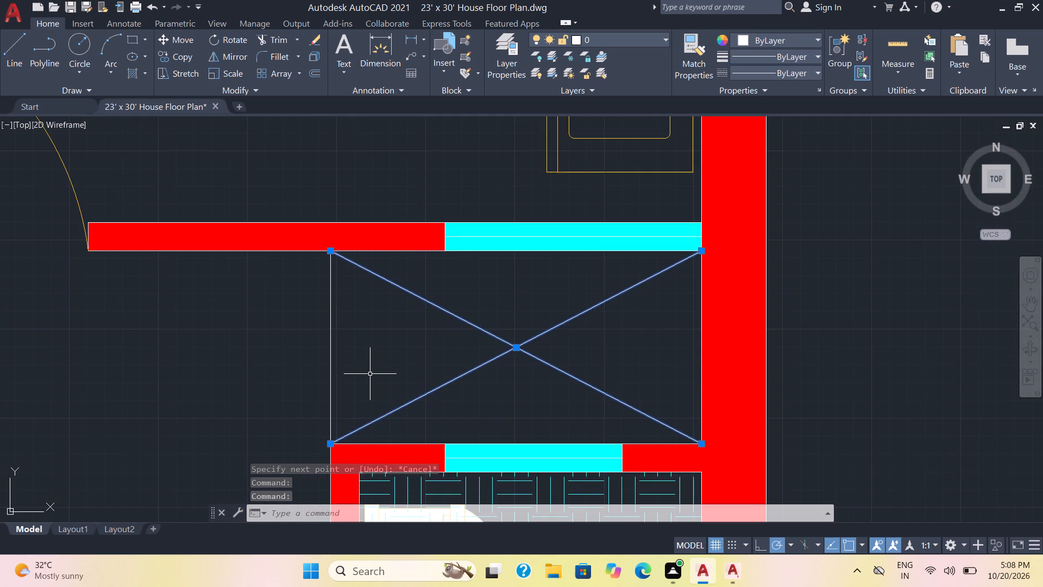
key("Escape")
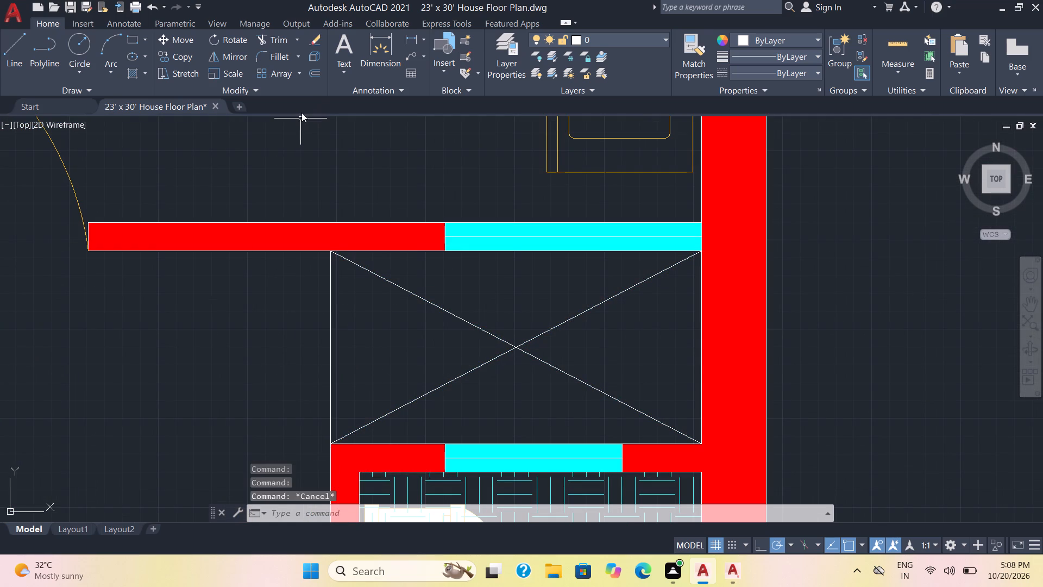
Trim away the vertical line closing the west side of the crossed space.
left_click(278, 38)
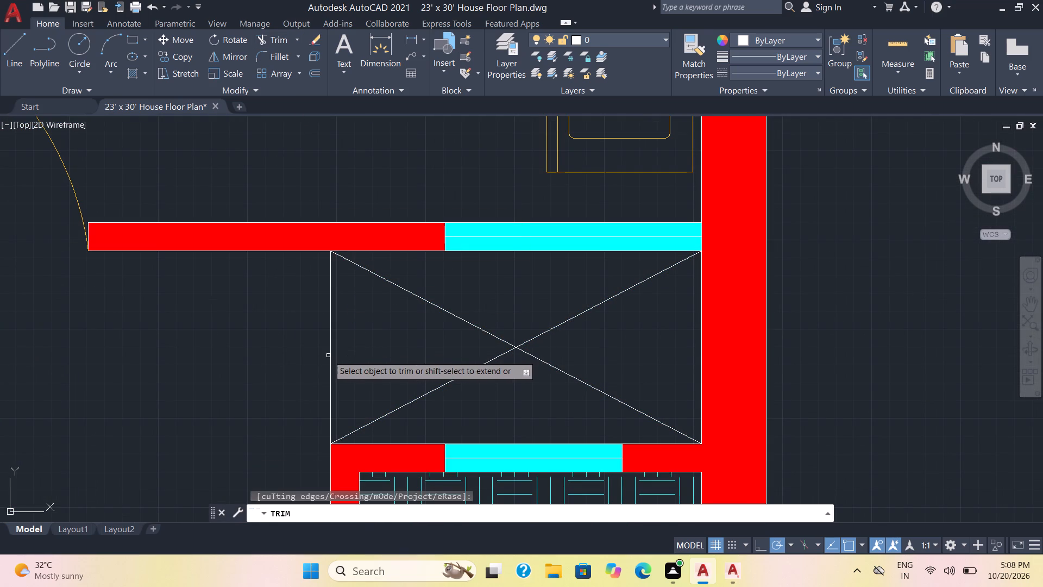
left_click_drag(328, 355, 351, 358)
key("Escape")
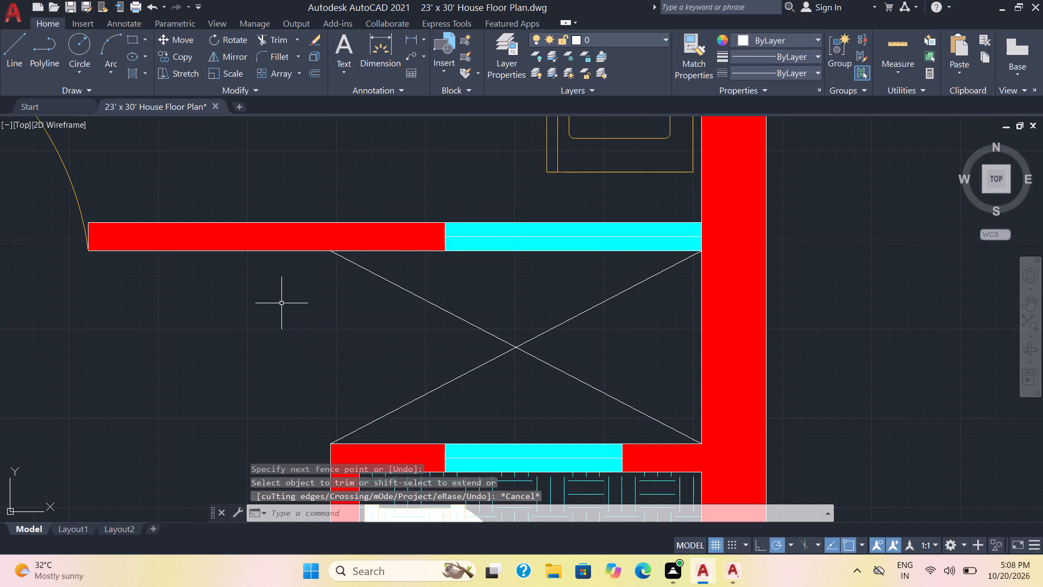
Draw a new vertical line closing the crossed space's west side, from the bathroom wall corner to the kitchen wall.
left_click(9, 48)
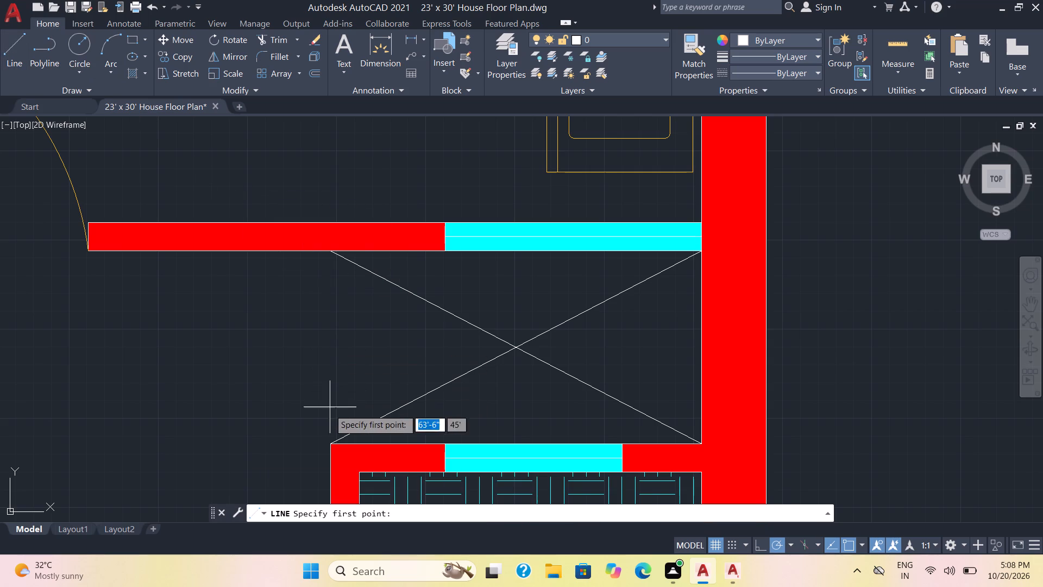
left_click(330, 444)
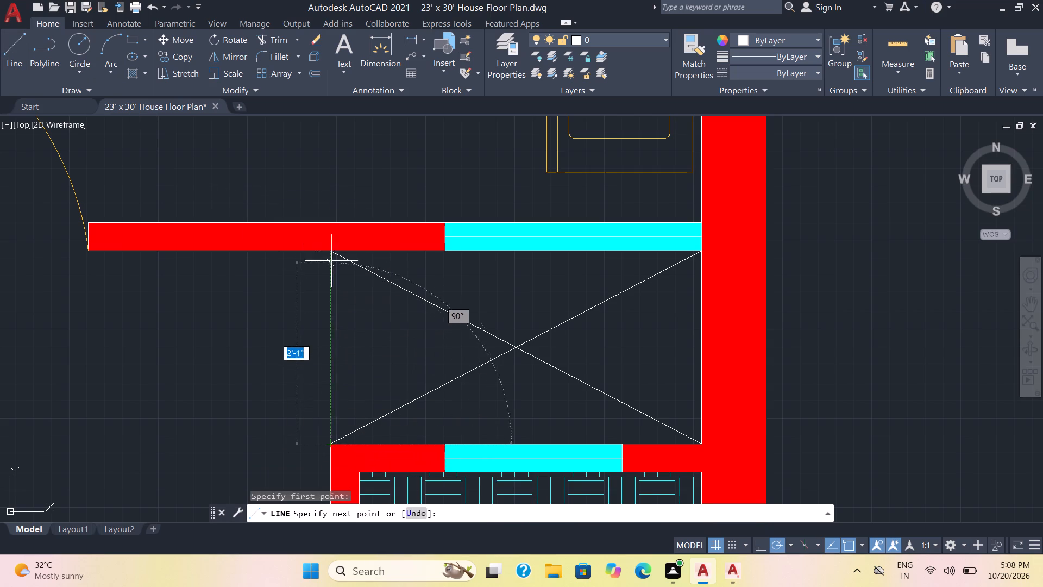
left_click(330, 254)
key("Escape")
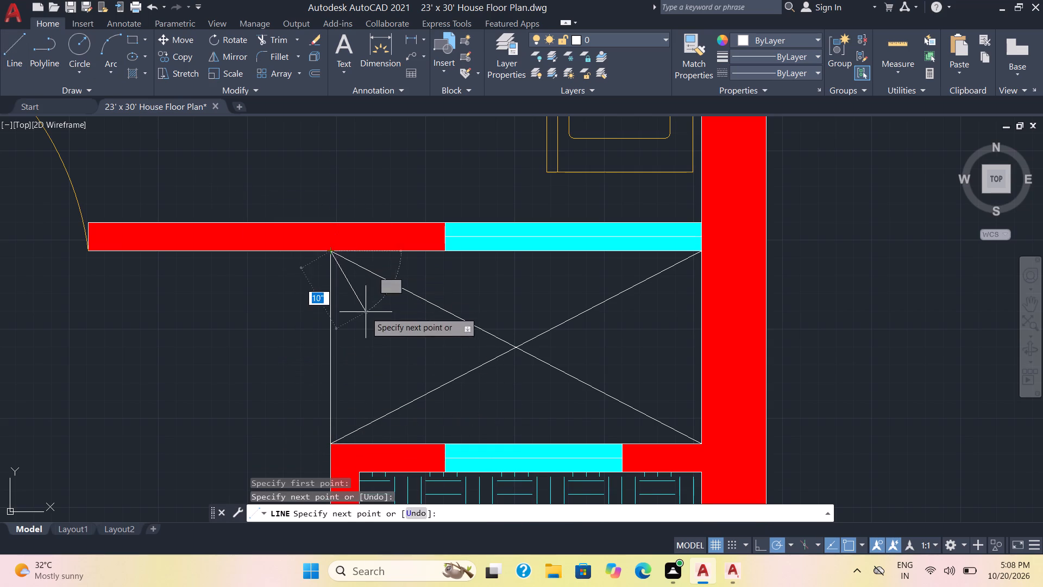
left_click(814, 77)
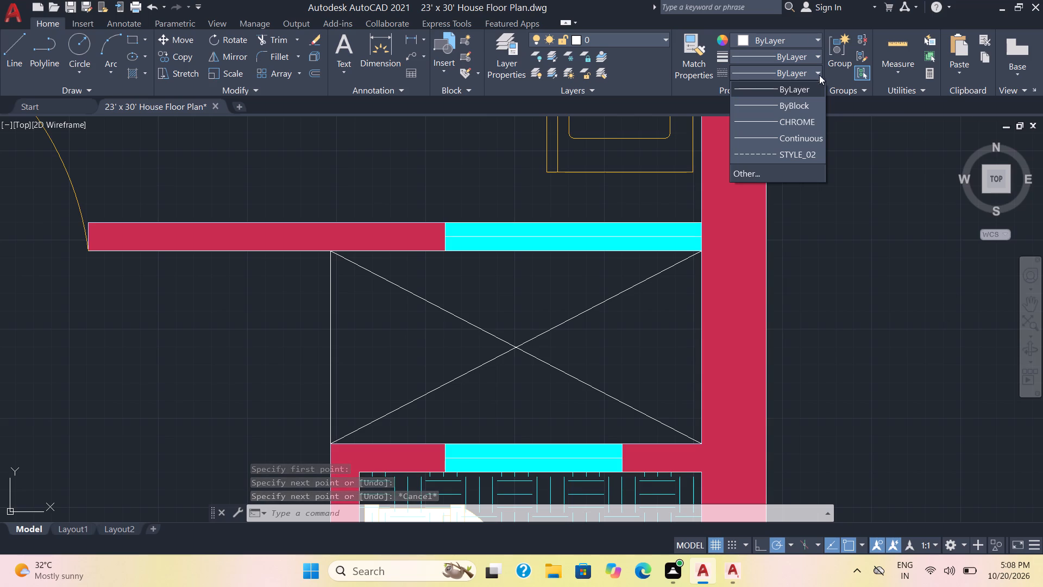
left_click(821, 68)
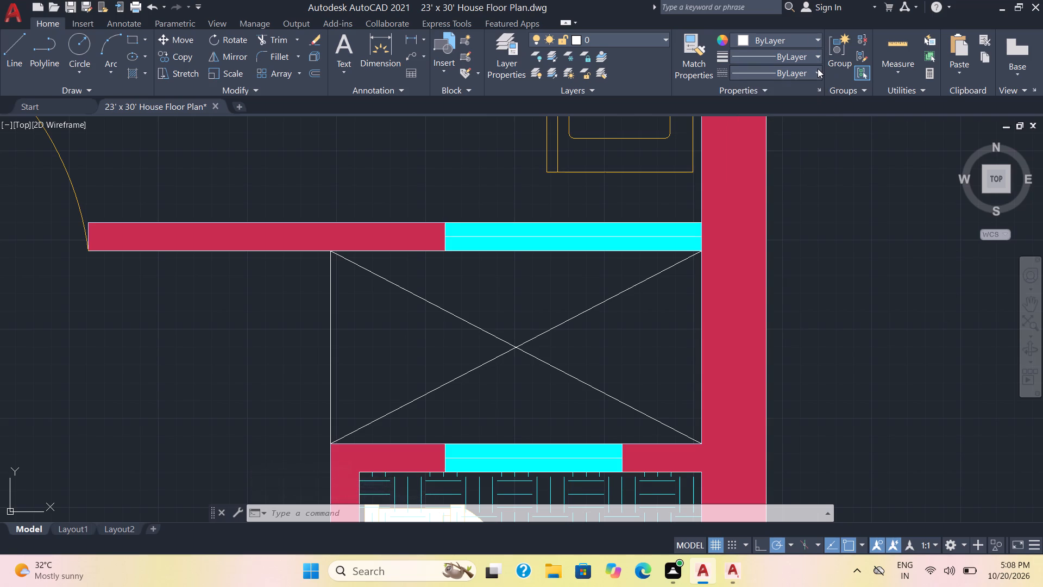
Load all available linetypes from acad.lin into the drawing.
left_click(818, 68)
left_click(772, 171)
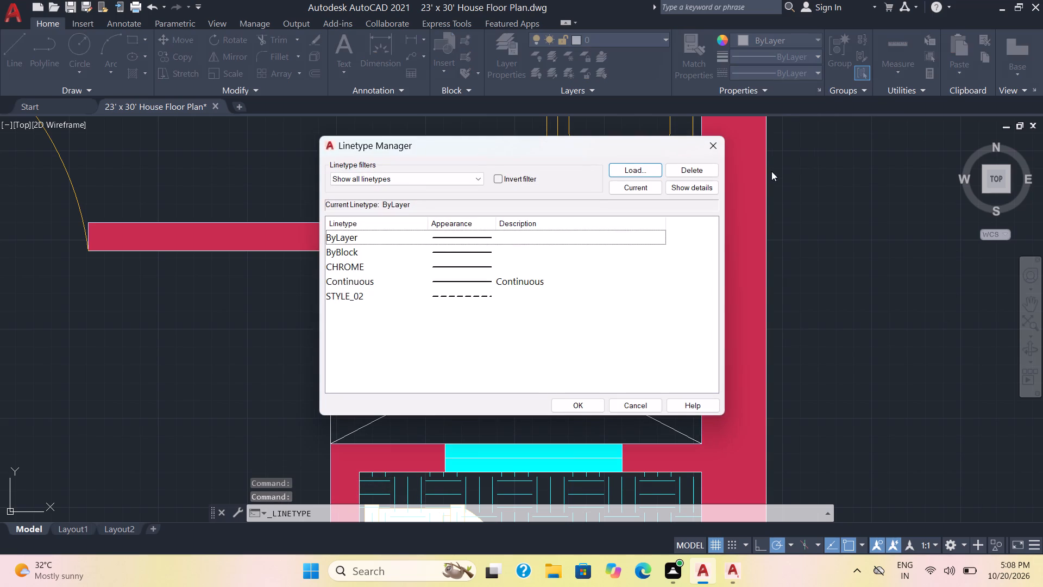
left_click(626, 166)
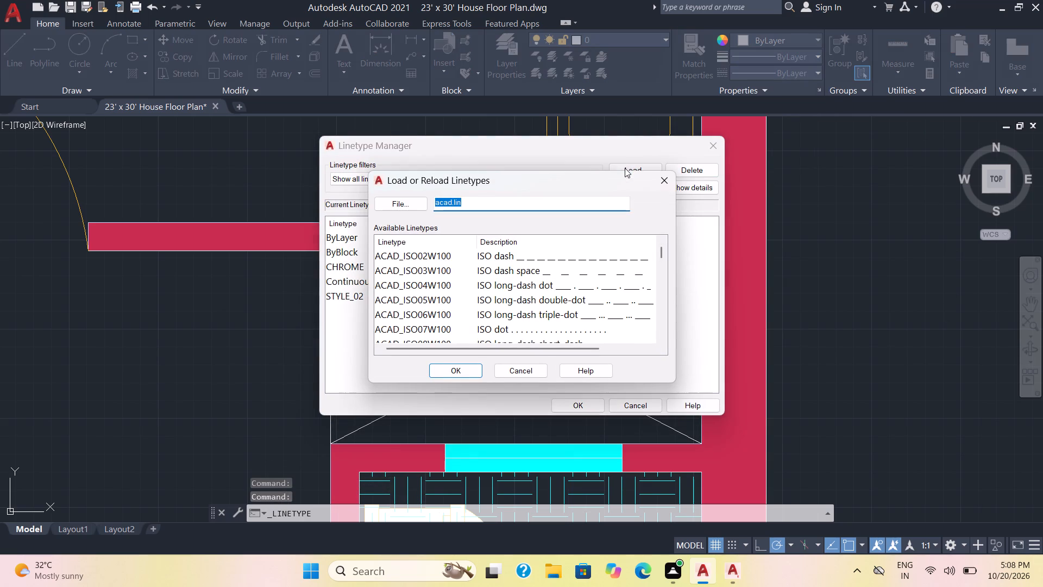
left_click(428, 255)
key("ctrl+a")
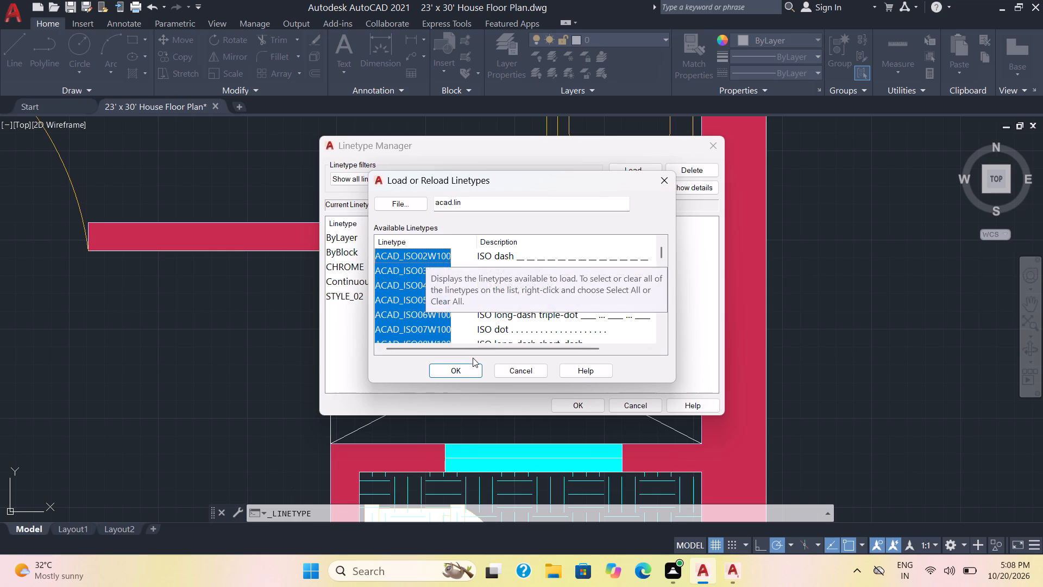
left_click(466, 365)
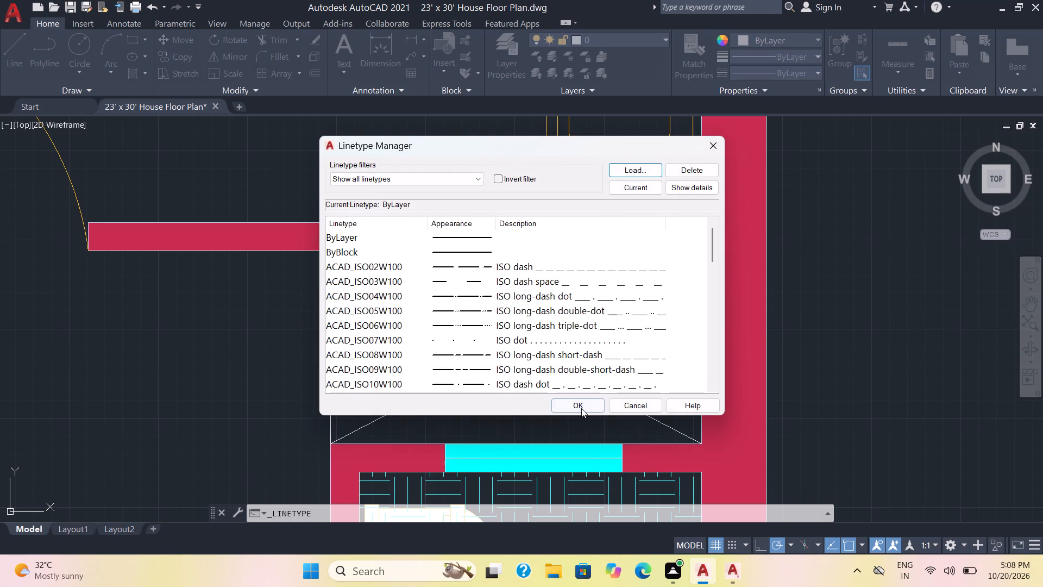
left_click(581, 408)
Assign the DASHED linetype to the two crossing diagonals and the vertical line closing the open shaft's west side.
left_click(620, 403)
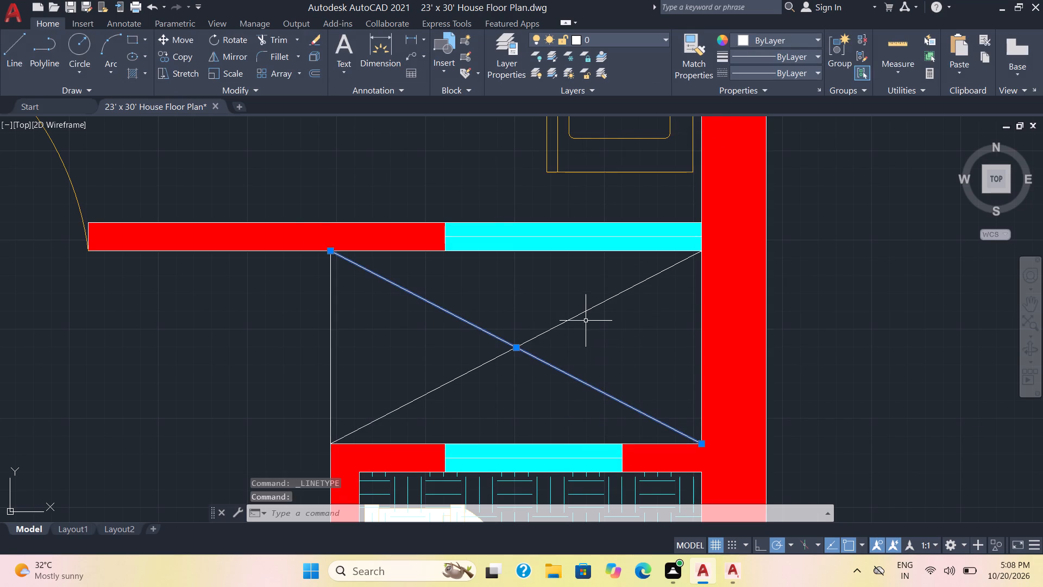
left_click(586, 313)
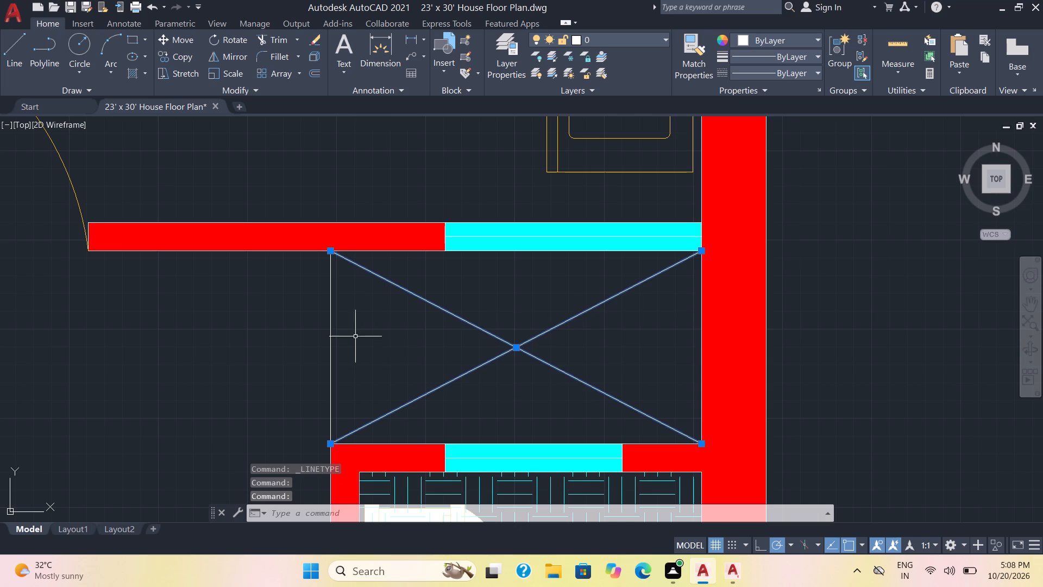
left_click(332, 346)
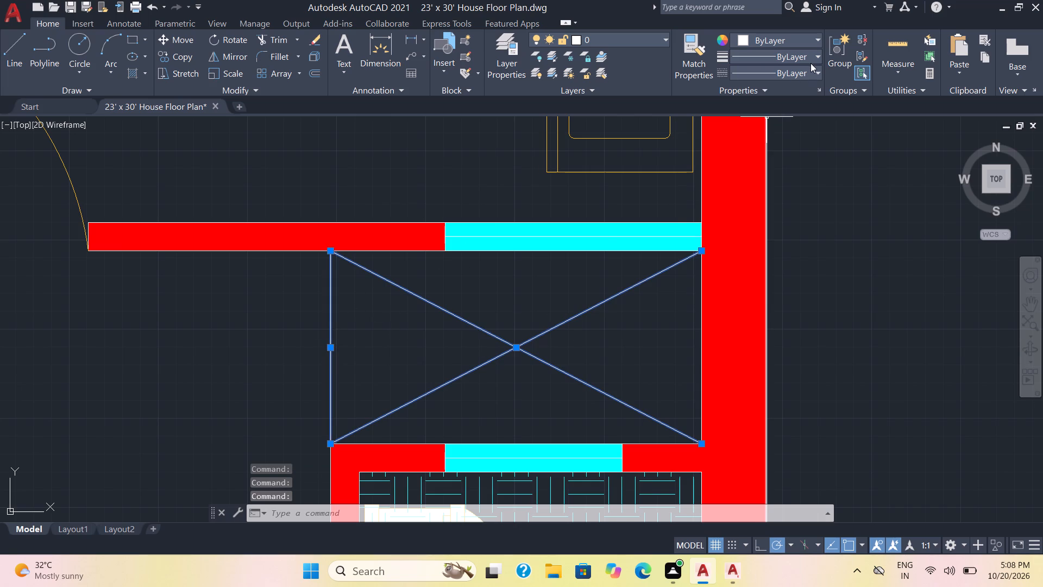
left_click(815, 57)
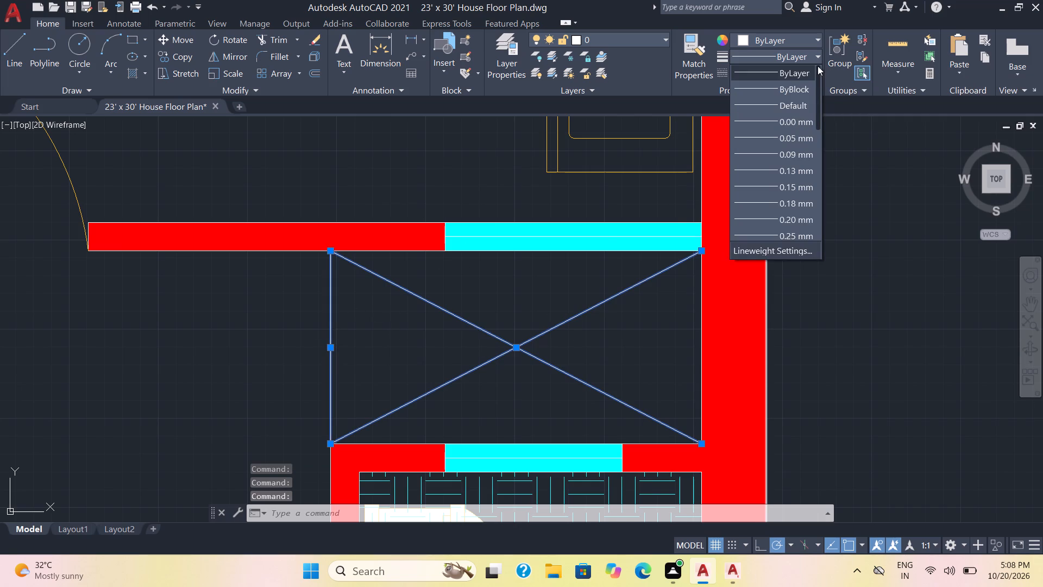
left_click_drag(819, 114, 819, 135)
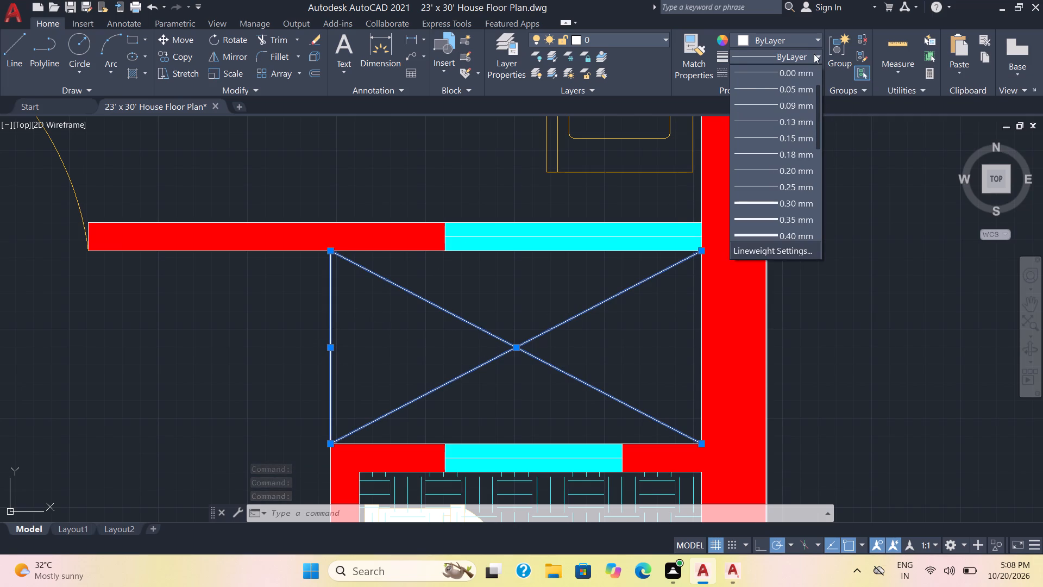
left_click(814, 53)
left_click(819, 71)
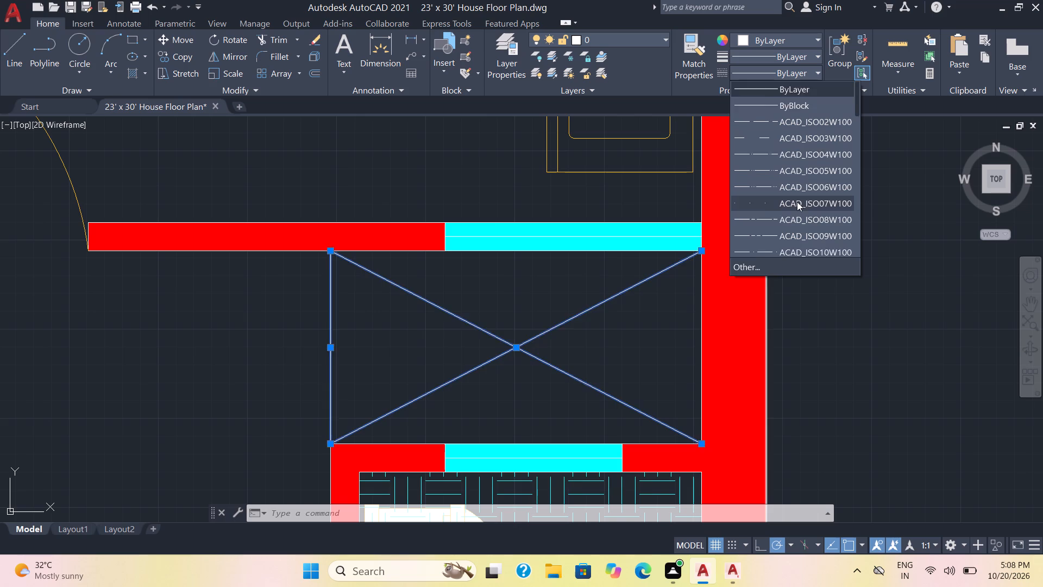
scroll(797, 202, "down", 4)
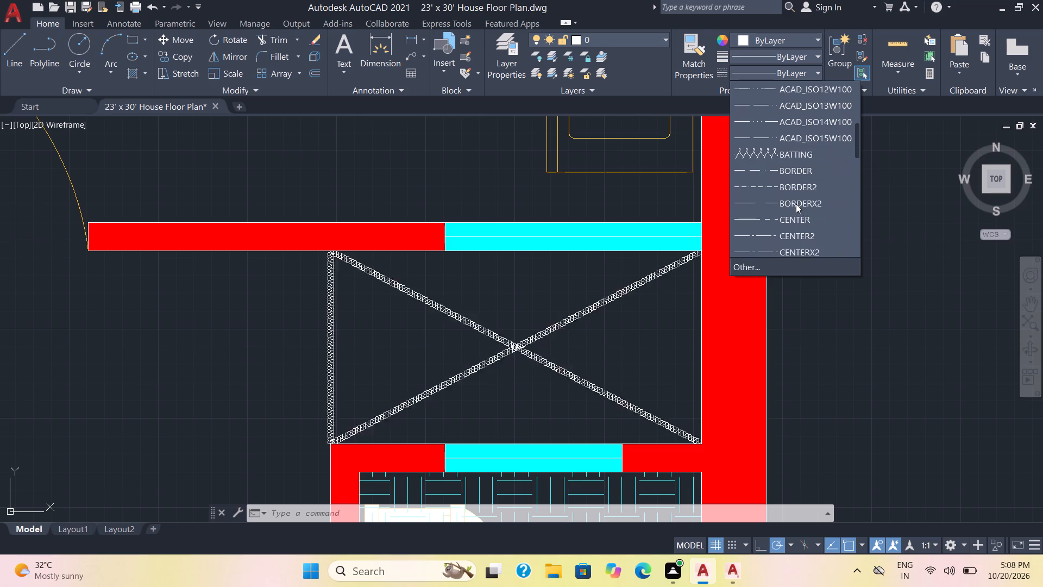
scroll(794, 212, "down", 3)
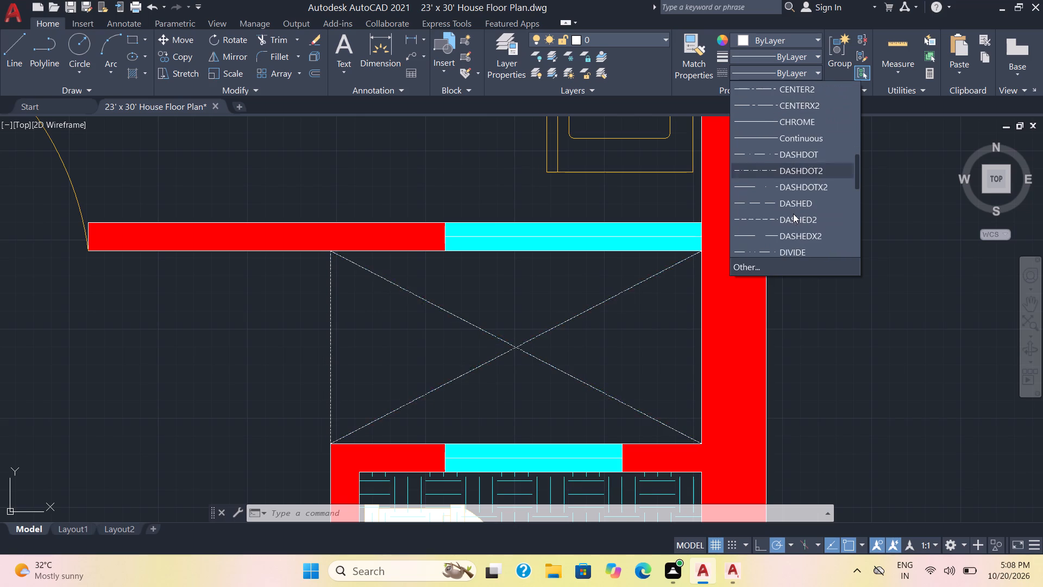
scroll(791, 222, "down", 1)
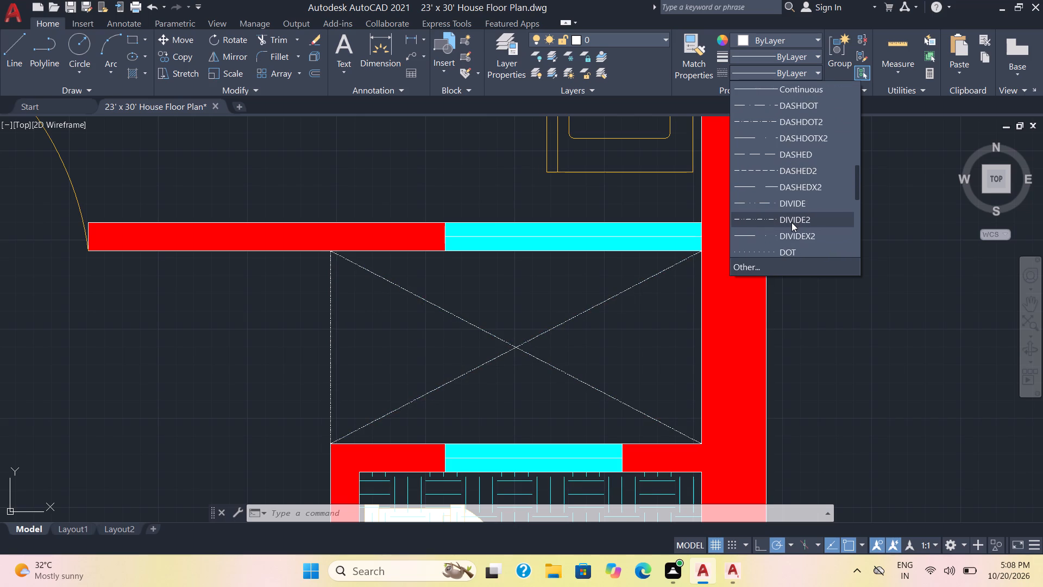
left_click(796, 151)
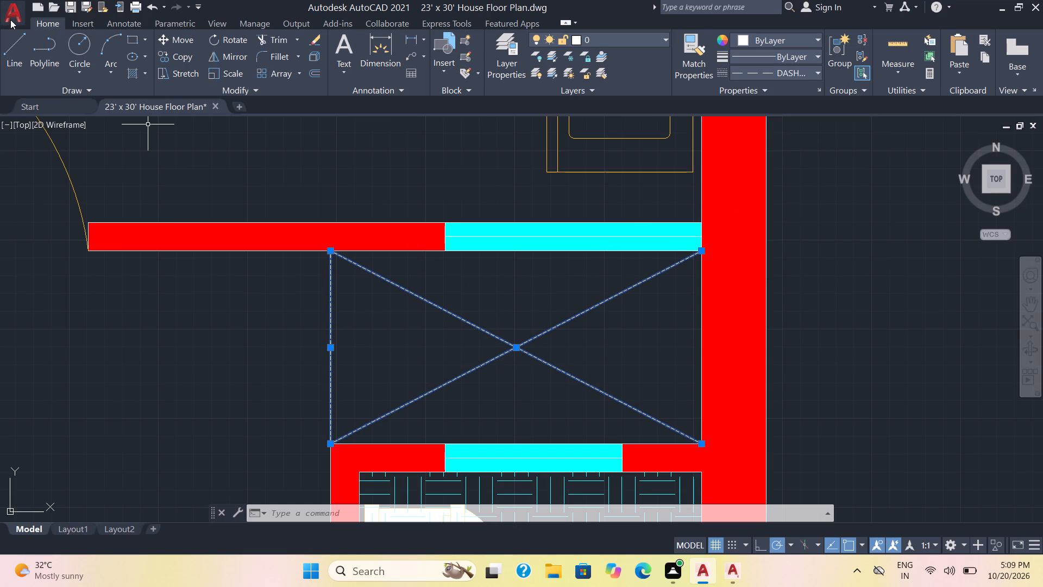
Set the linetype scale of the shaft's three dashed lines to 5.
key("ctrl+1")
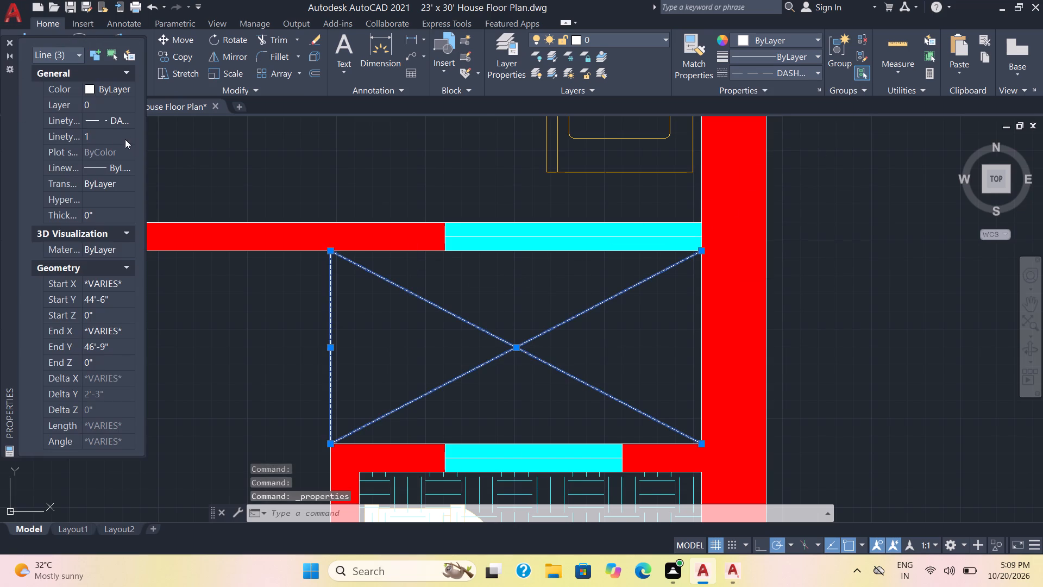
left_click(111, 134)
key("5")
key("Return")
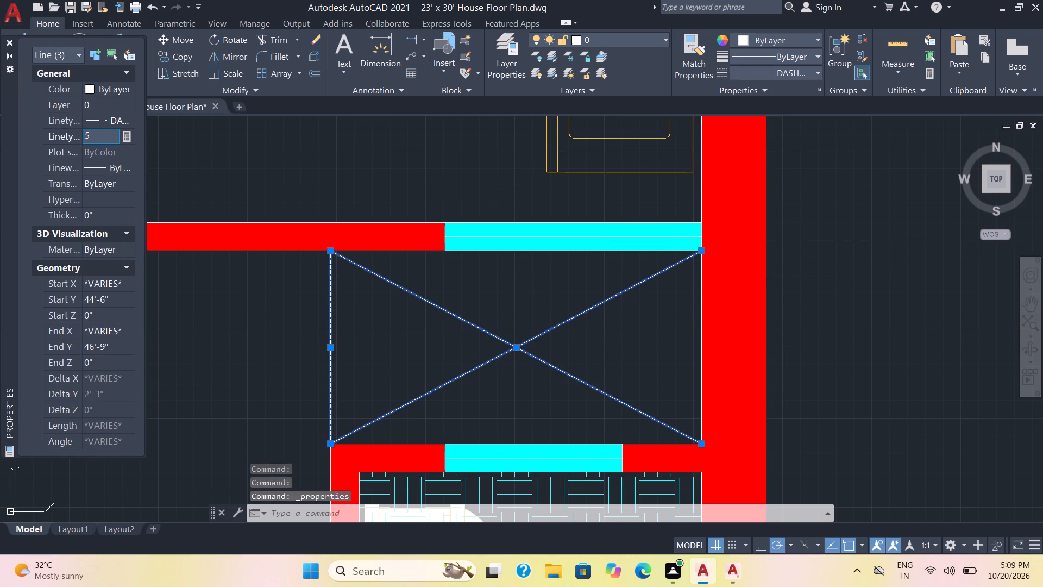
left_click(4, 41)
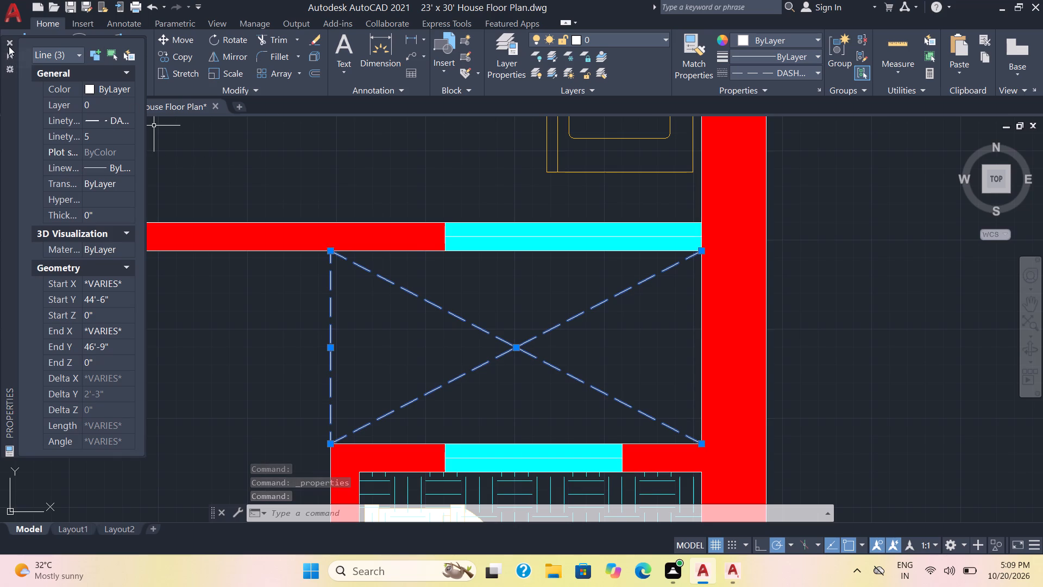
left_click(10, 46)
Save the drawing.
scroll(527, 304, "down", 2)
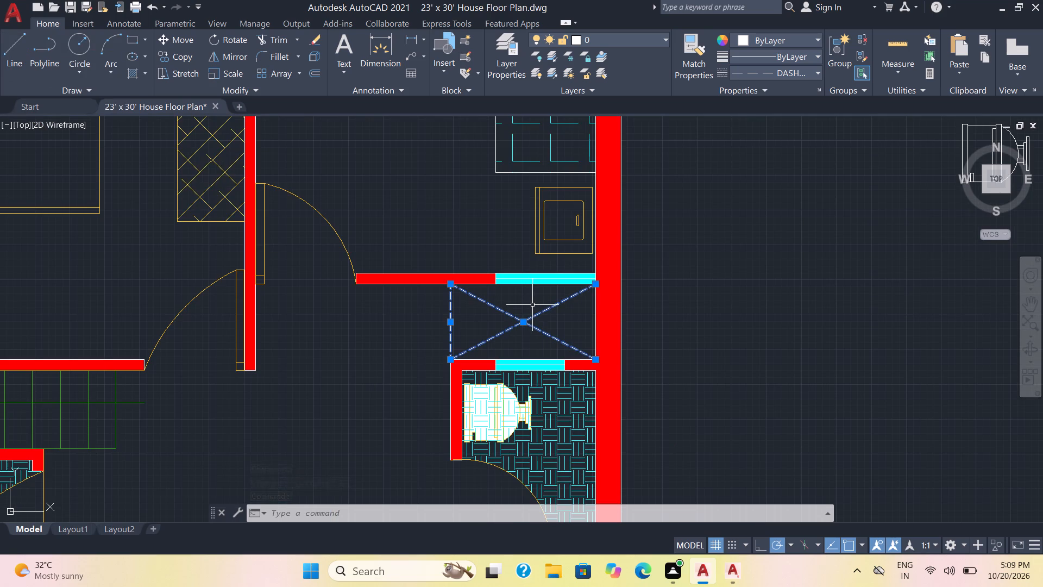
key("ctrl+s")
Delete the leftover toilet block lying outside the plan, east of the house.
scroll(709, 357, "down", 2)
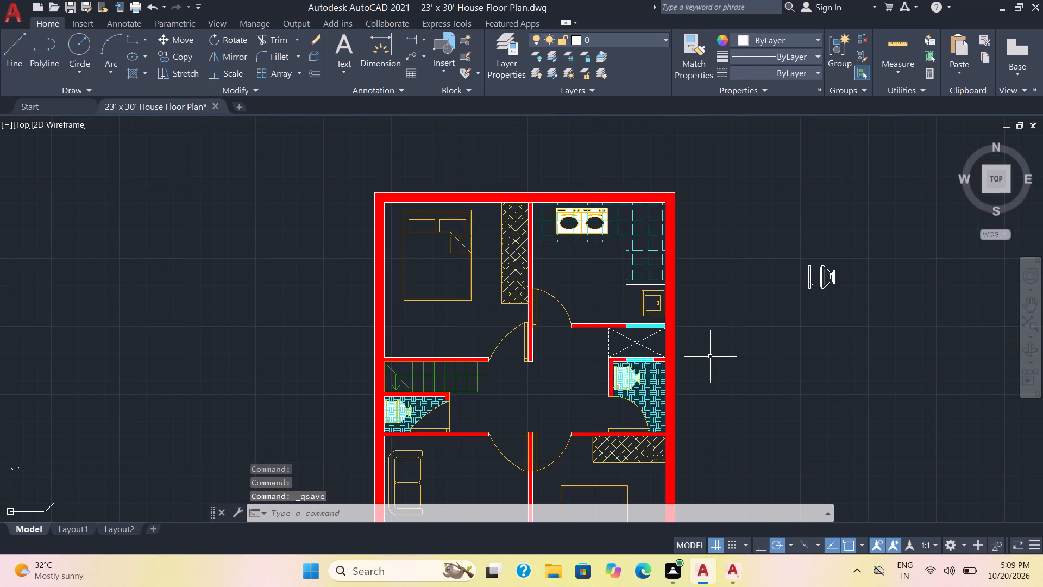
left_click(870, 336)
left_click(802, 223)
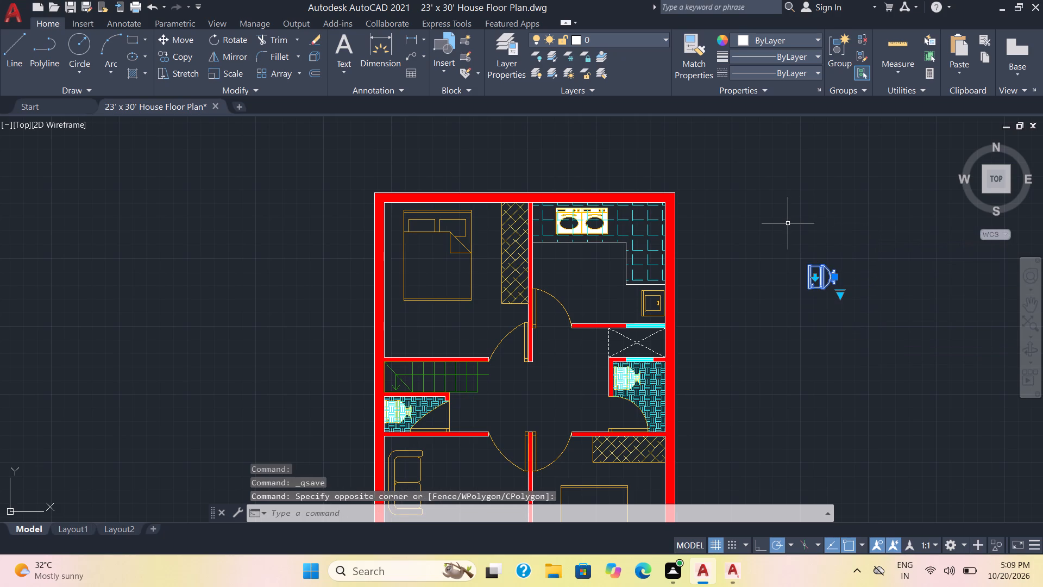
key("Delete")
Add a two-line multiline text reading BEDROOM and 11'10" x 9'11" below the bed in the northwest bedroom.
middle_click_drag(777, 368, 816, 196)
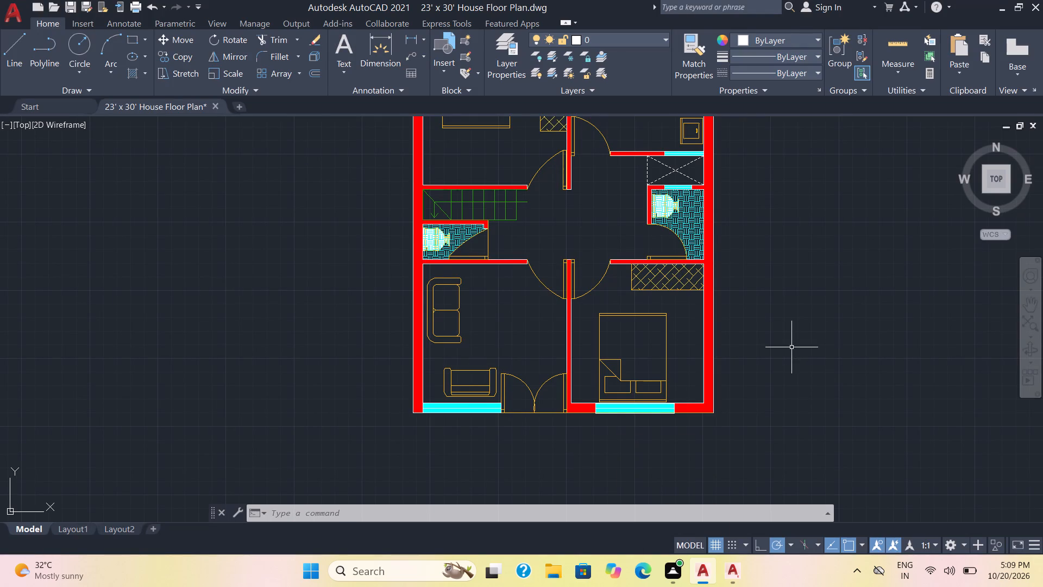
middle_click_drag(791, 347, 801, 392)
middle_click_drag(794, 310, 811, 396)
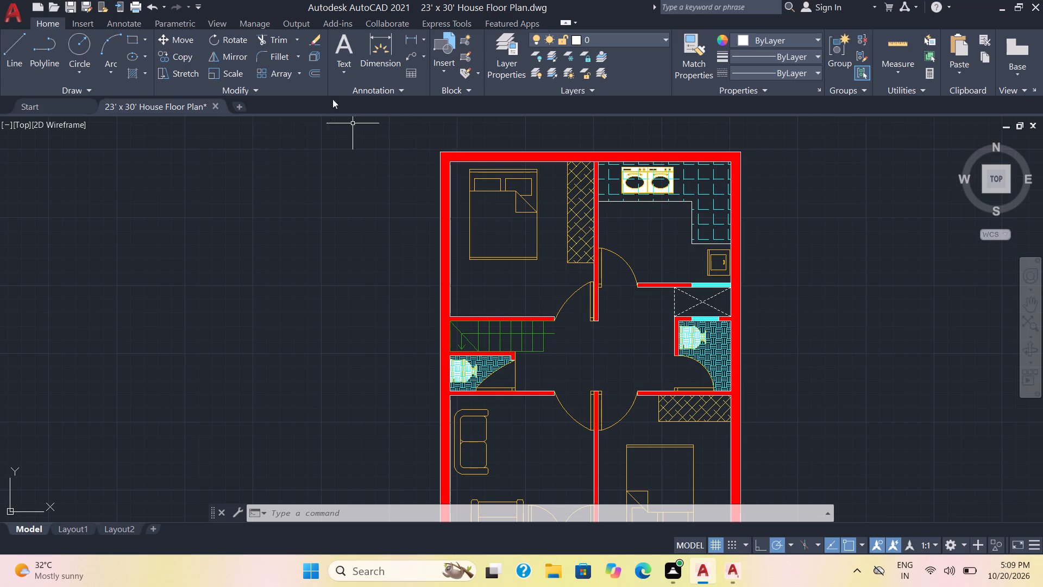
left_click(344, 42)
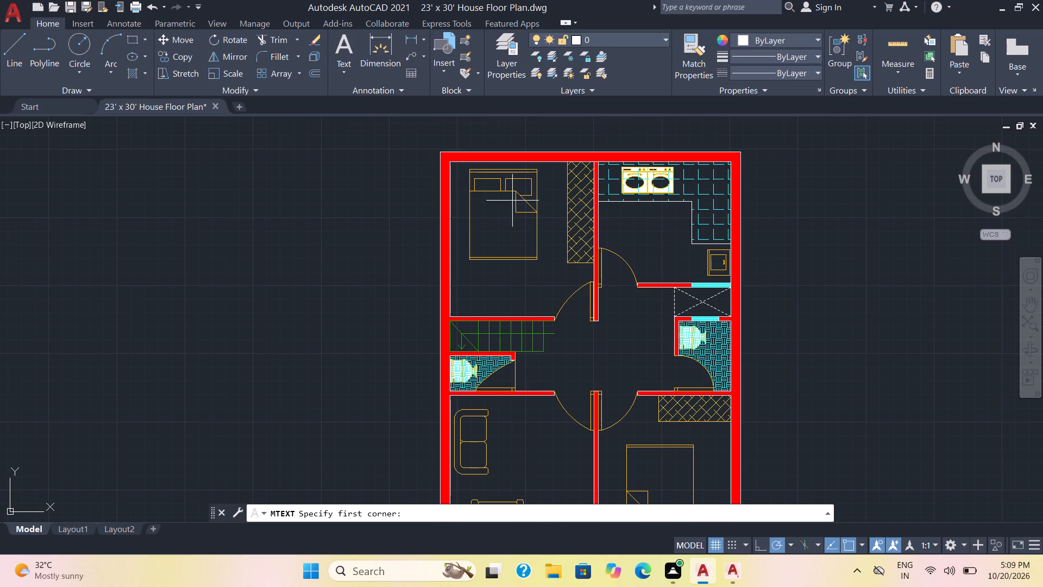
double_click(494, 282)
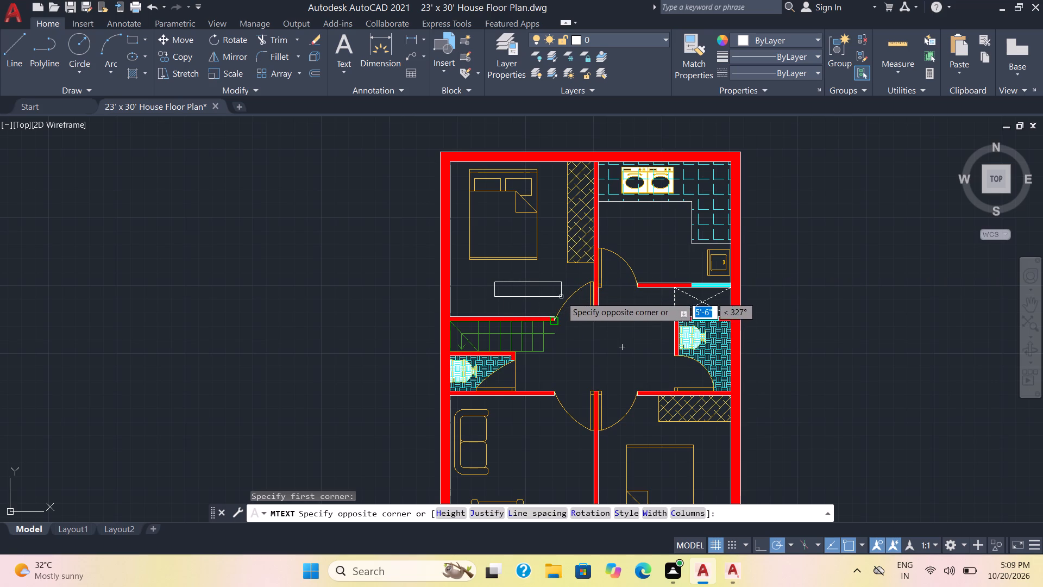
left_click(561, 297)
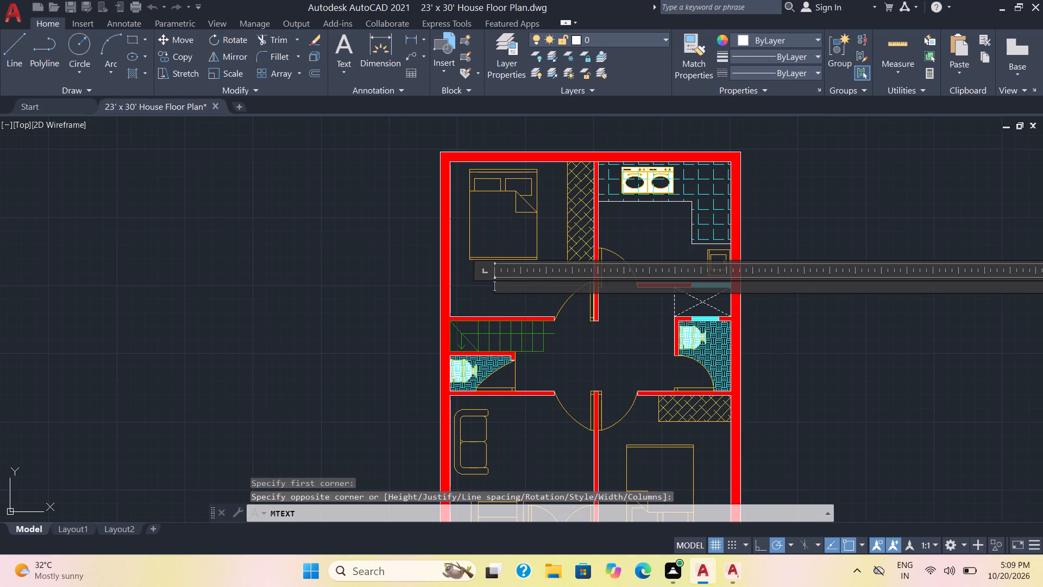
type("be")
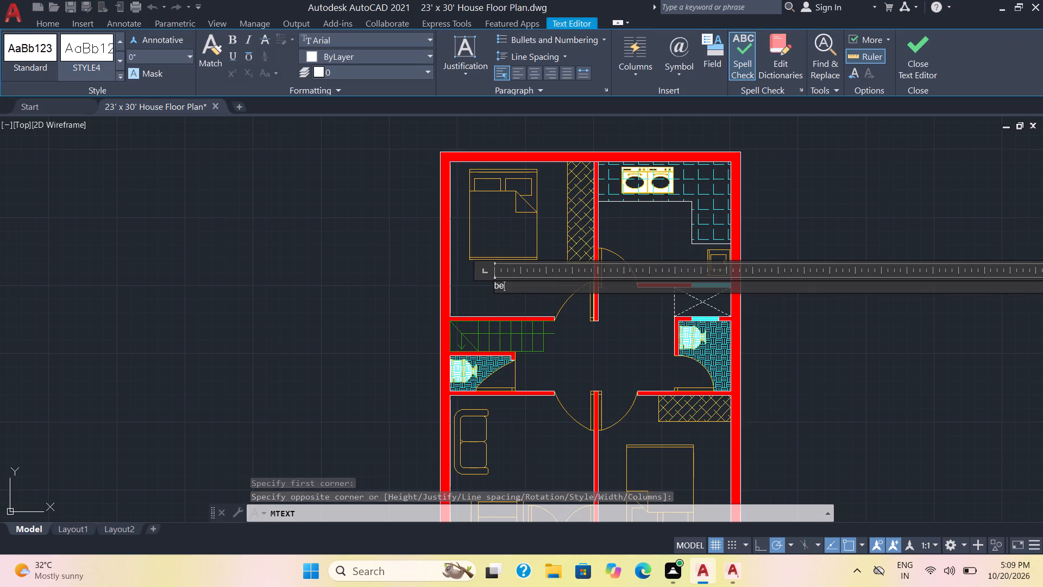
key("BackSpace")
type("BEDROOM")
key("Return")
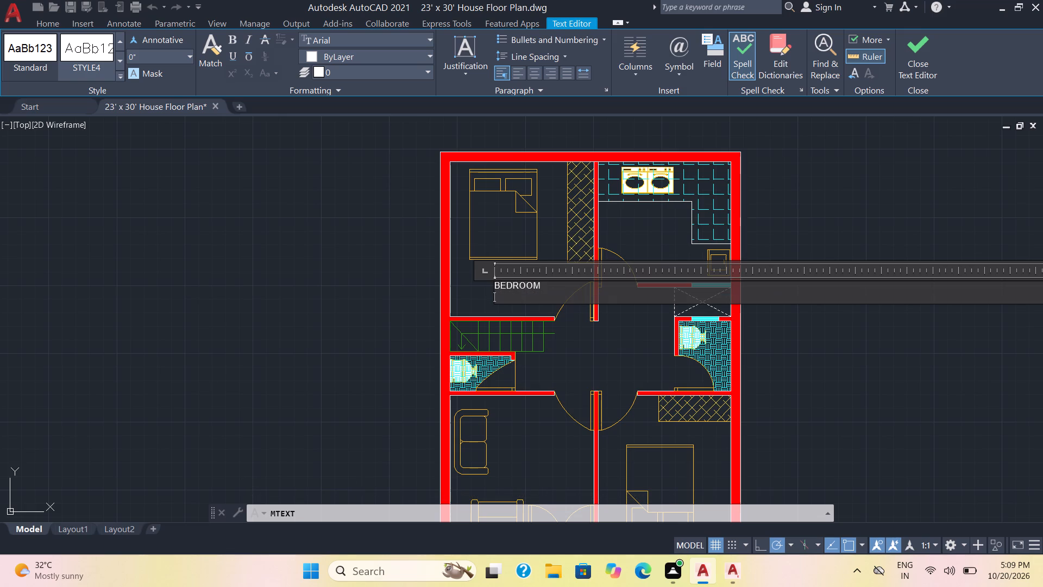
type("11")
key("apostrophe")
type("10")
type("\"")
key("space")
key("shift+x")
key("space")
type("9'")
type("11\"")
left_click(330, 296)
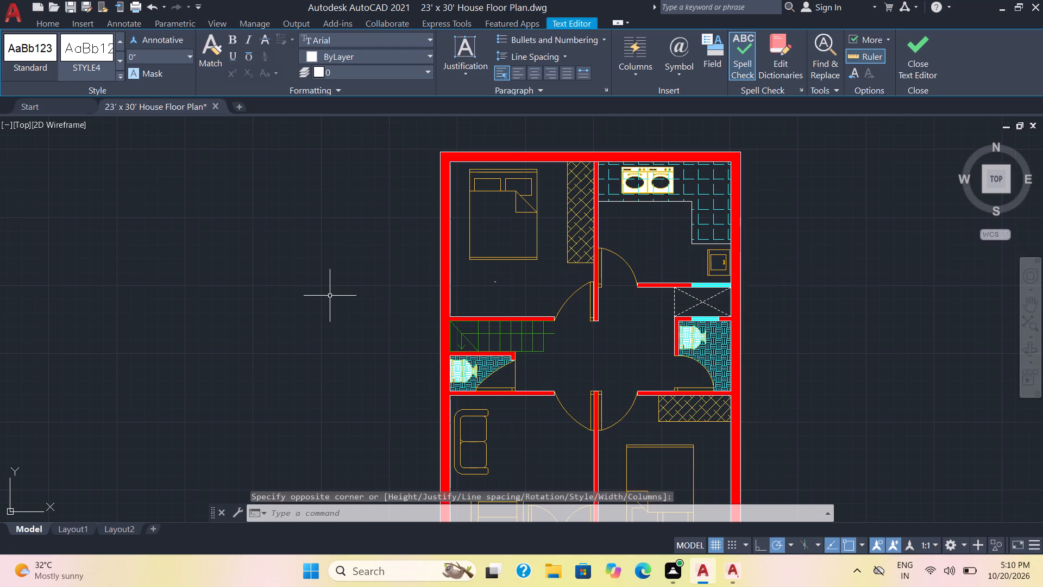
Set the text height of the northwest bedroom label to 5".
left_click(515, 293)
left_click(480, 274)
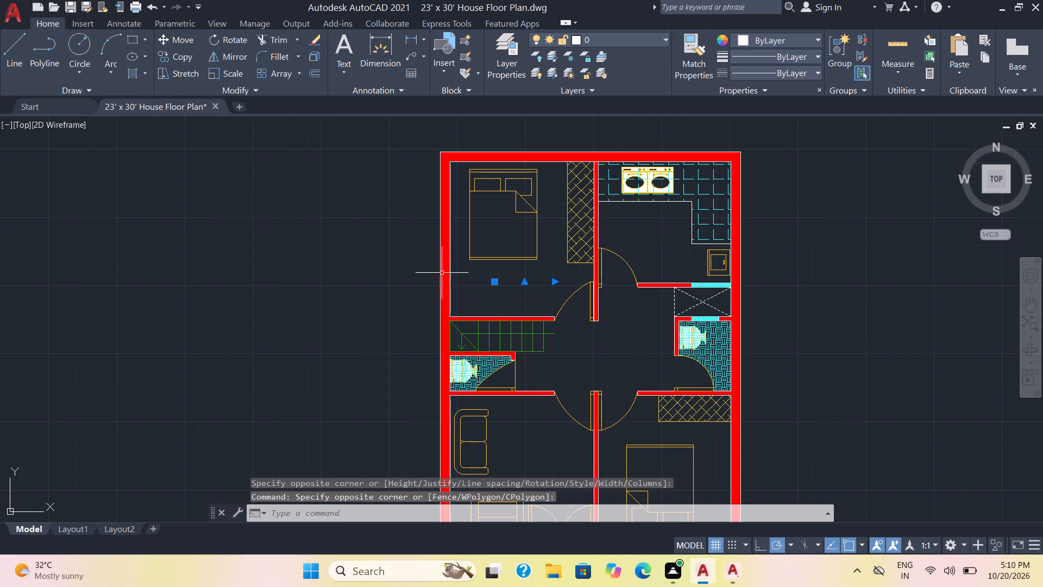
key("ctrl+1")
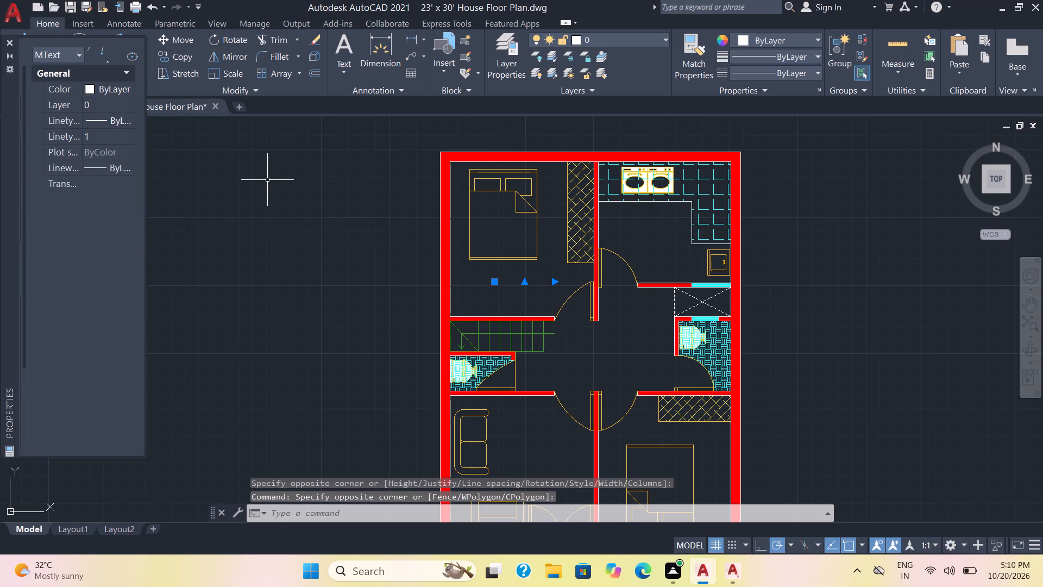
double_click(102, 346)
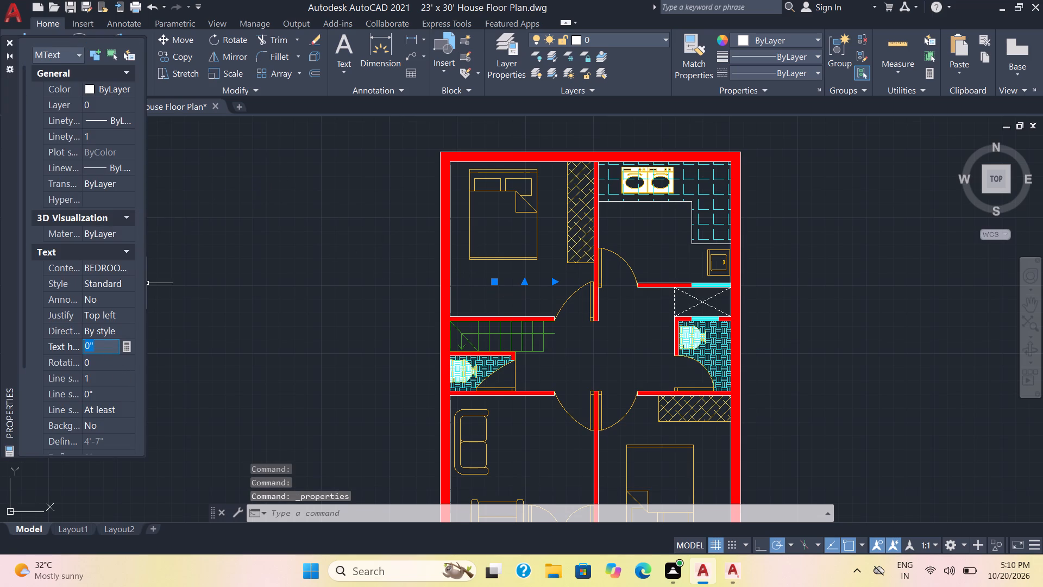
triple_click(102, 346)
key("5")
key("Return")
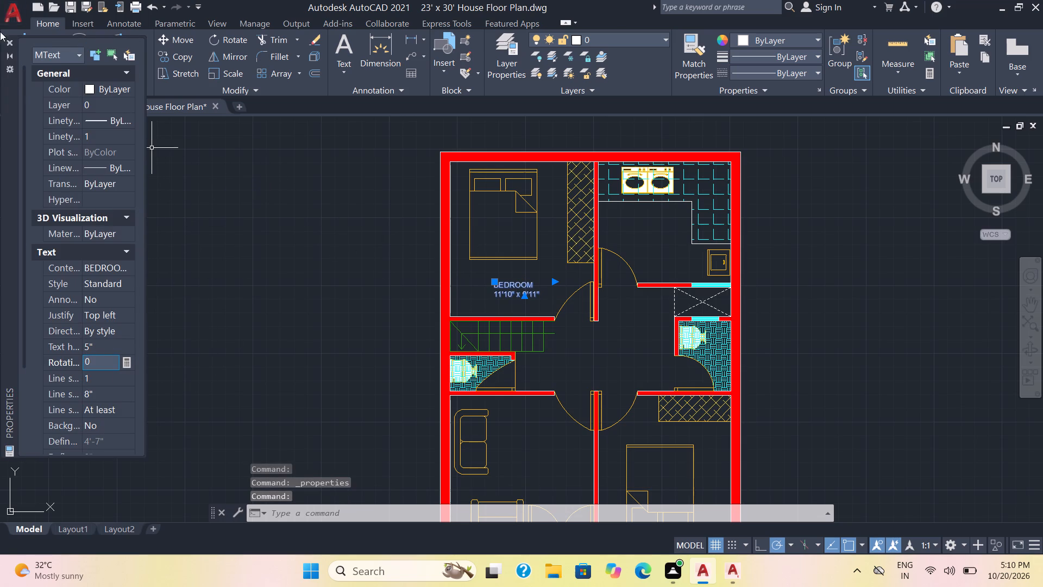
left_click(7, 43)
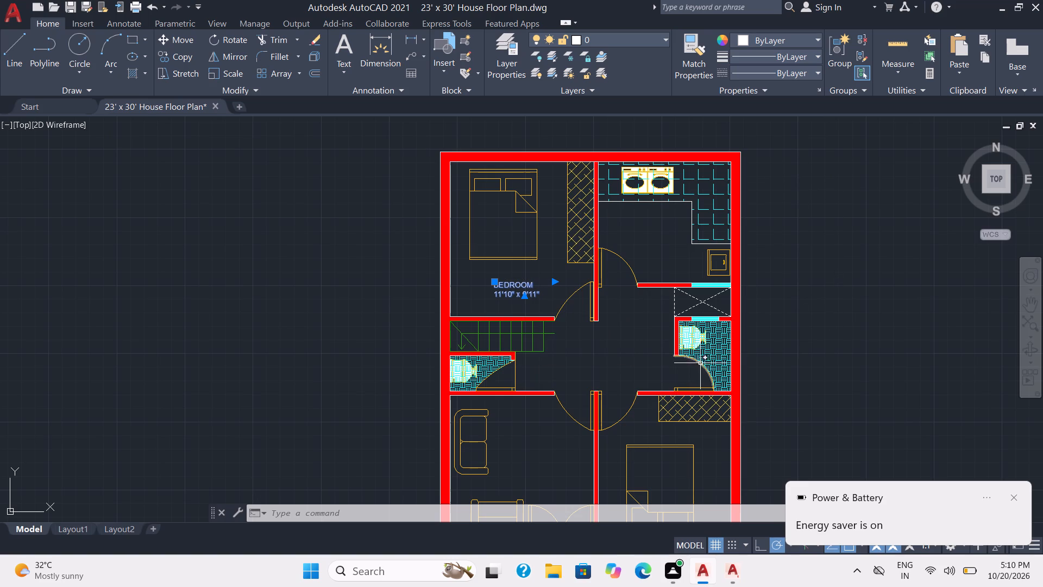
Copy the northwest bedroom label into the kitchen, the dashed open shaft and the east toilet.
scroll(700, 363, "up", 2)
scroll(506, 291, "down", 1)
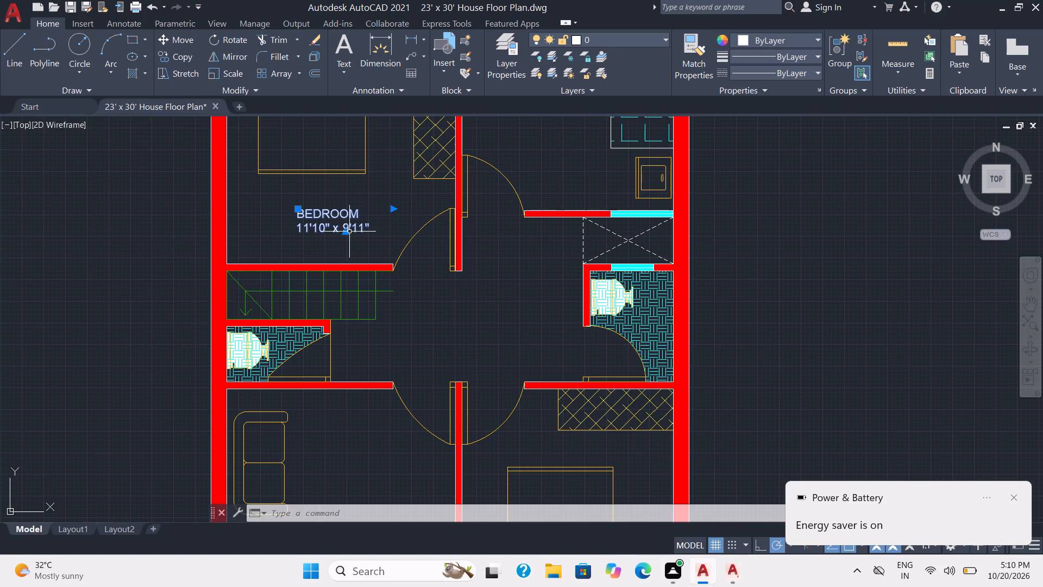
type("CO")
key("Return")
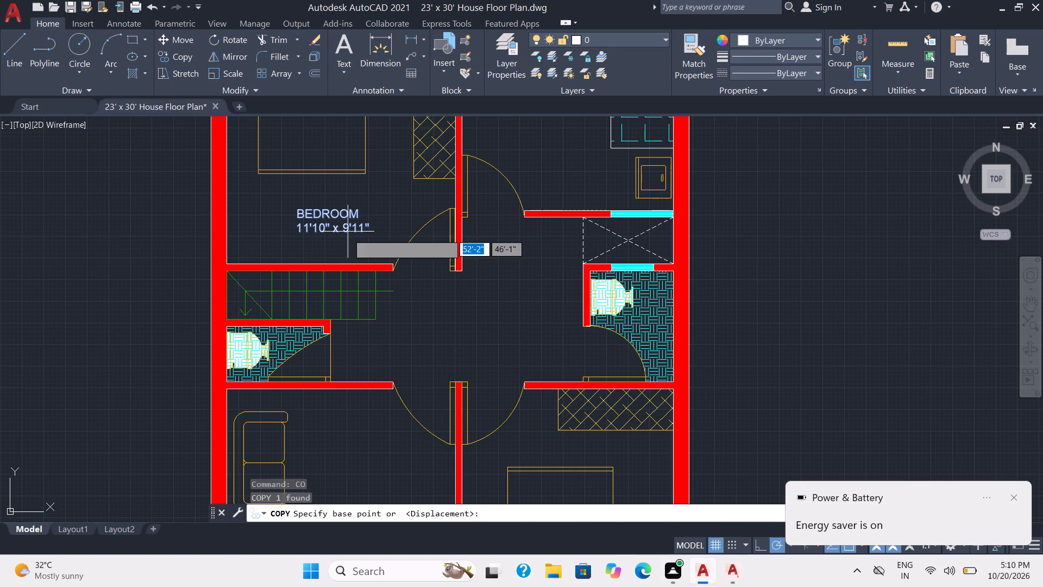
left_click(348, 234)
scroll(430, 207, "down", 1)
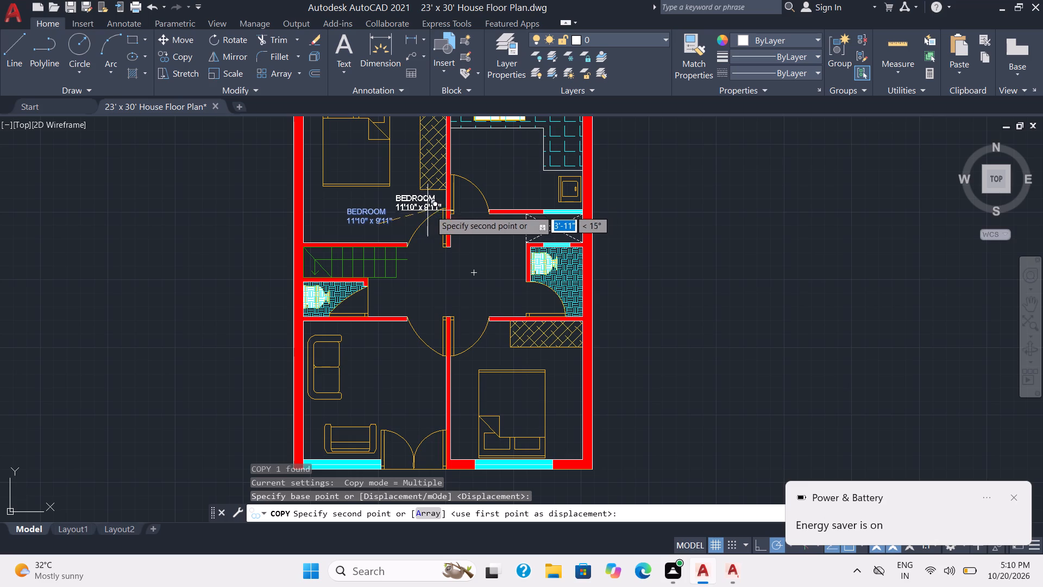
left_click(516, 163)
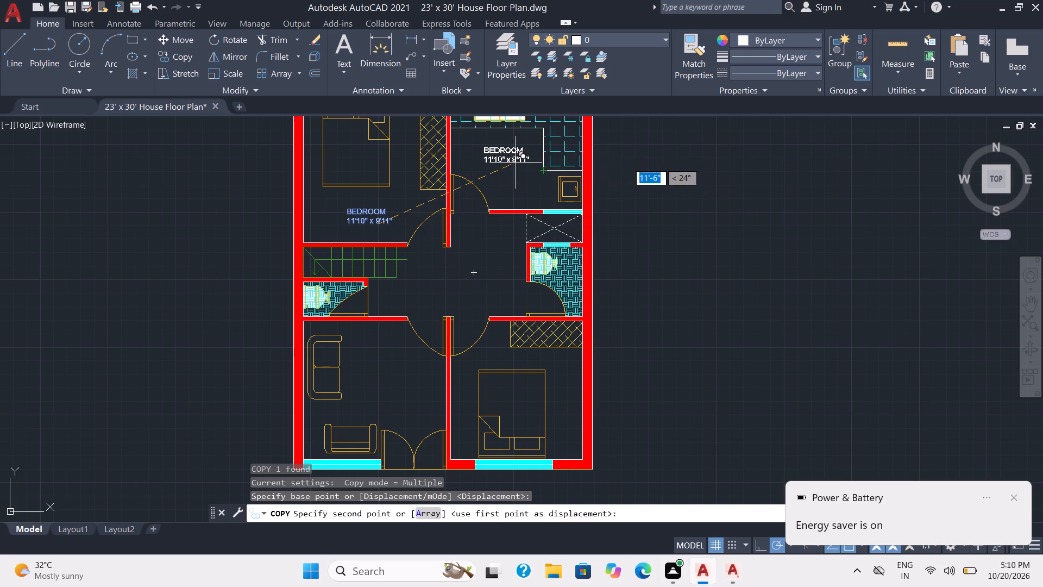
left_click(568, 234)
scroll(572, 288, "up", 2)
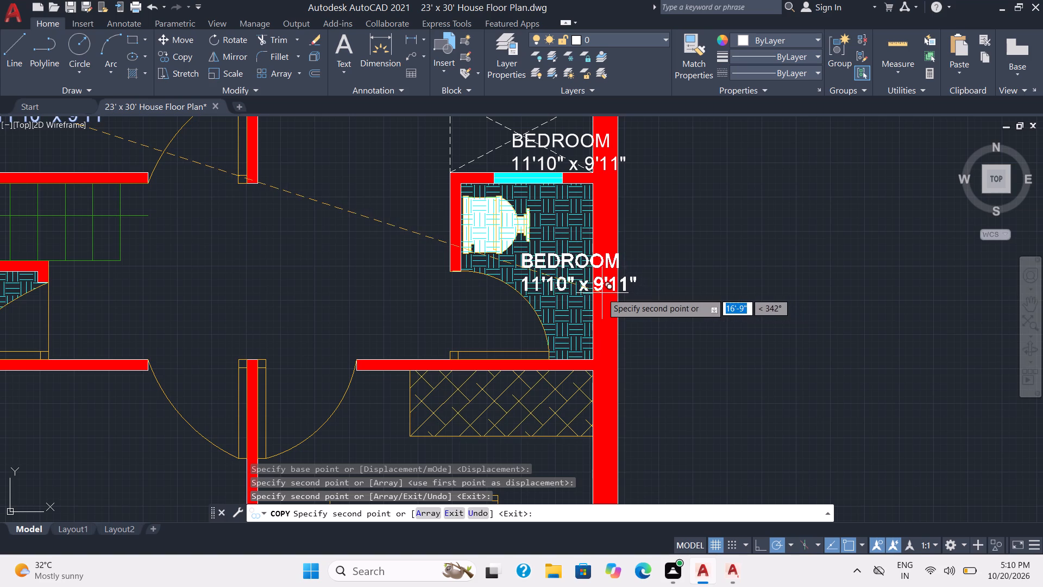
left_click(600, 291)
Continue copying the bedroom label into the southeast bedroom, the southwest living room, the west toilet and the central hall.
scroll(598, 298, "down", 1)
middle_click_drag(558, 413, 585, 257)
scroll(558, 413, "down", 1)
left_click(549, 295)
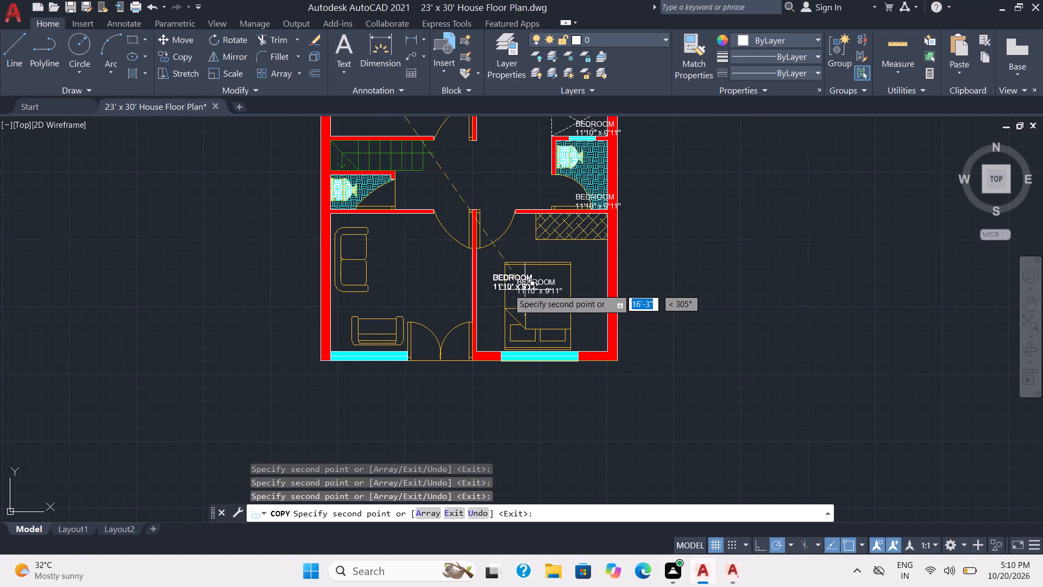
left_click(420, 279)
scroll(387, 210, "up", 1)
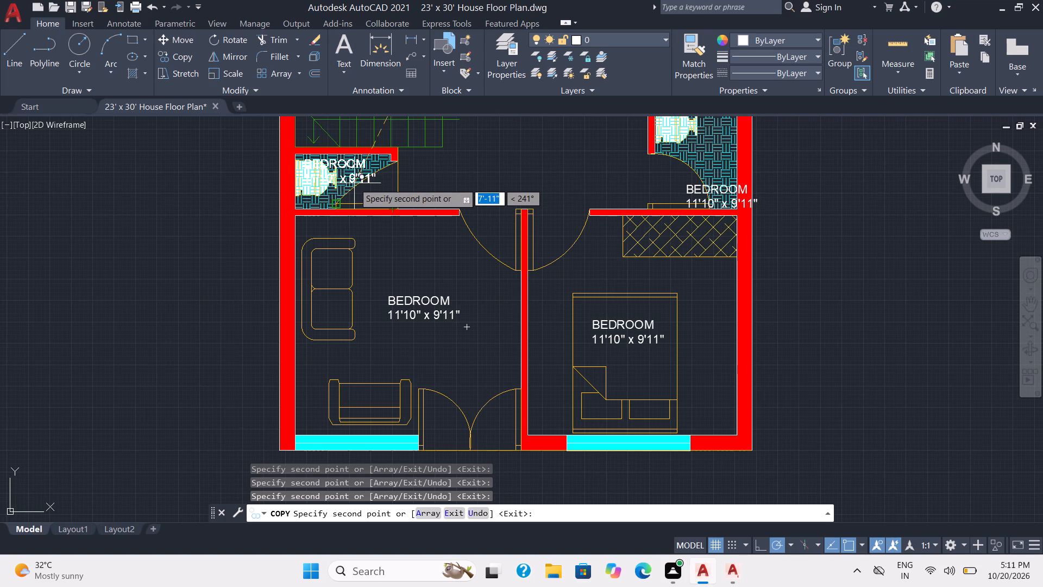
scroll(354, 183, "up", 1)
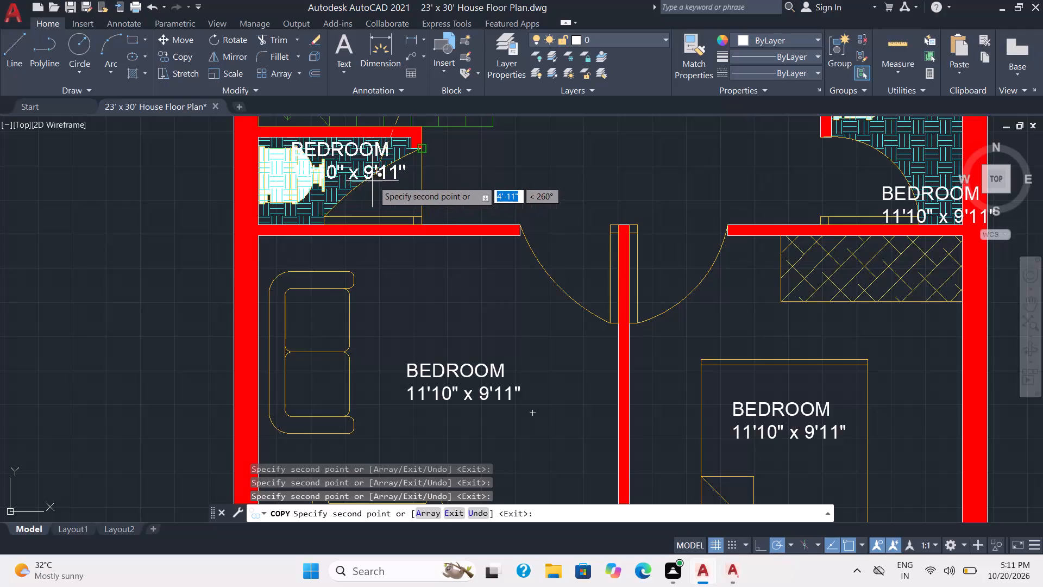
left_click(384, 183)
scroll(586, 232, "down", 2)
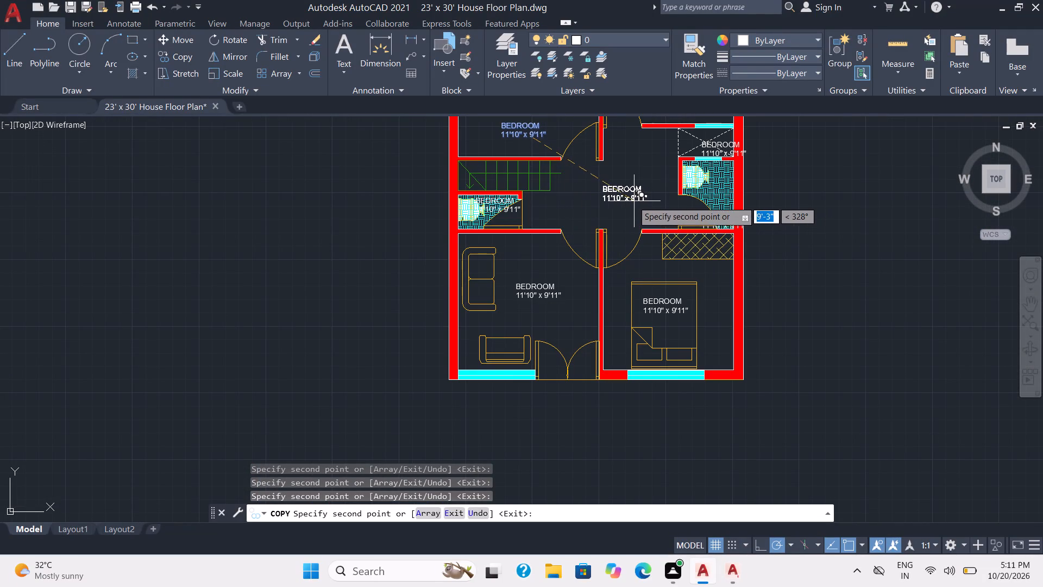
left_click(632, 201)
key("Escape")
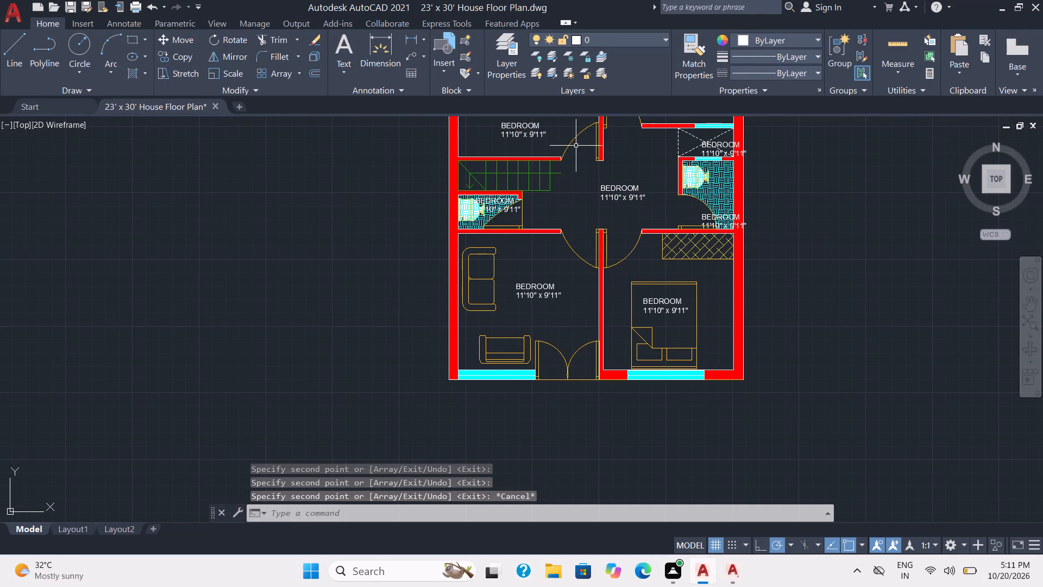
Move the northwest bedroom label about 4'-4" north onto the bed.
middle_click_drag(576, 146, 586, 294)
left_click(556, 293)
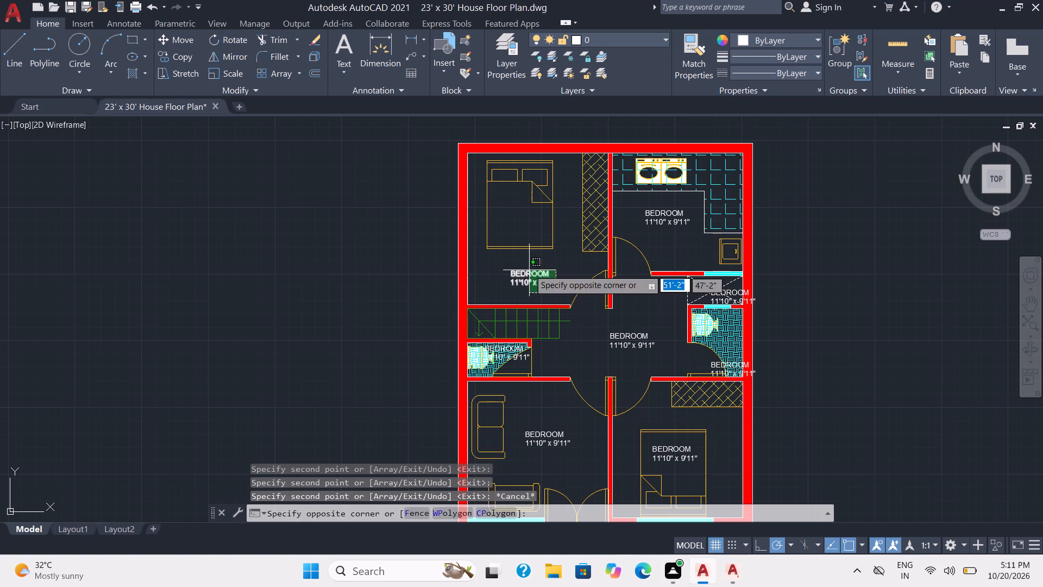
left_click(529, 270)
key("m")
key("Return")
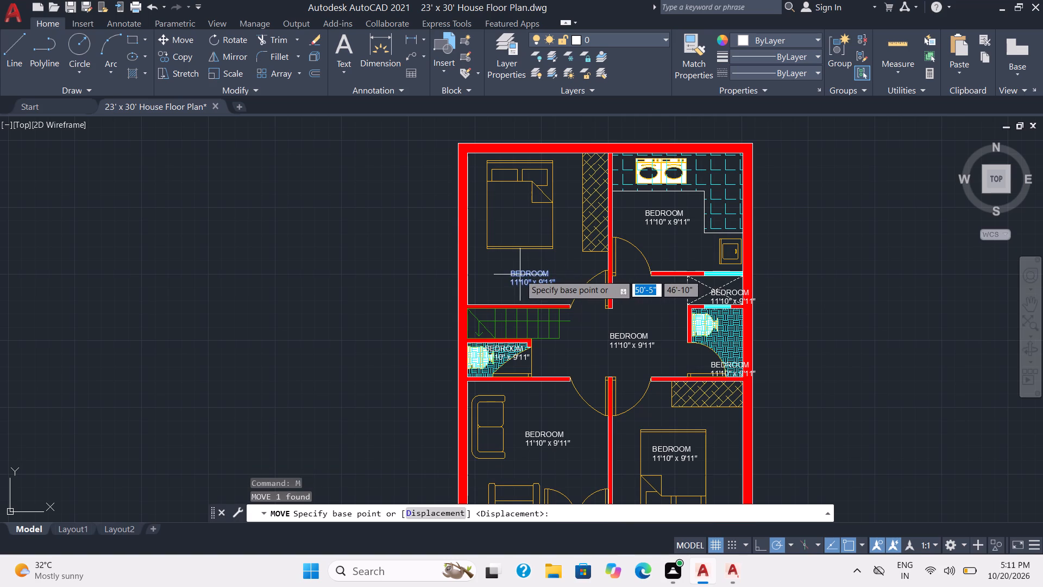
left_click(520, 274)
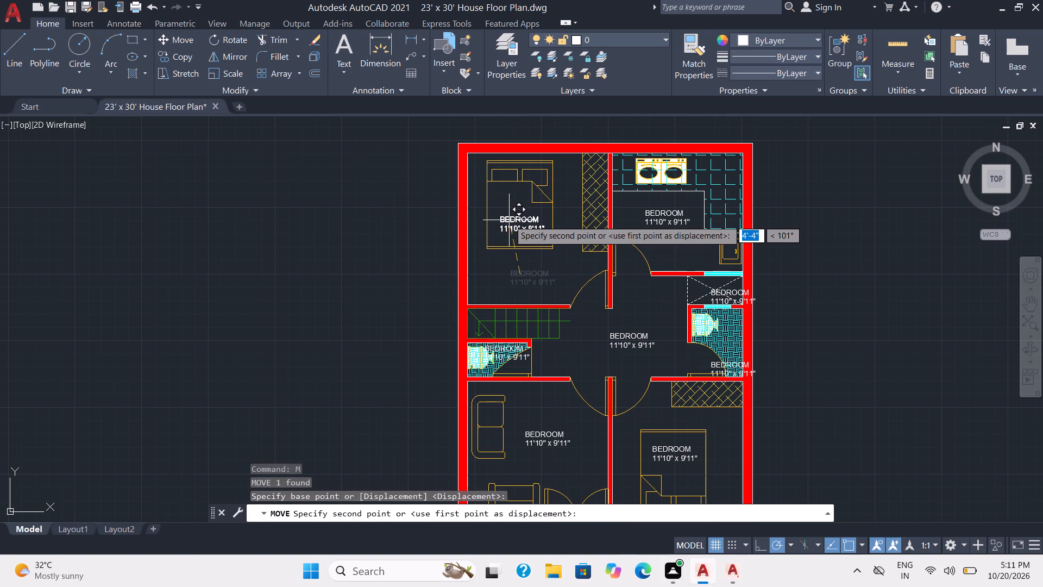
left_click(509, 220)
Save the drawing.
key("ctrl+s")
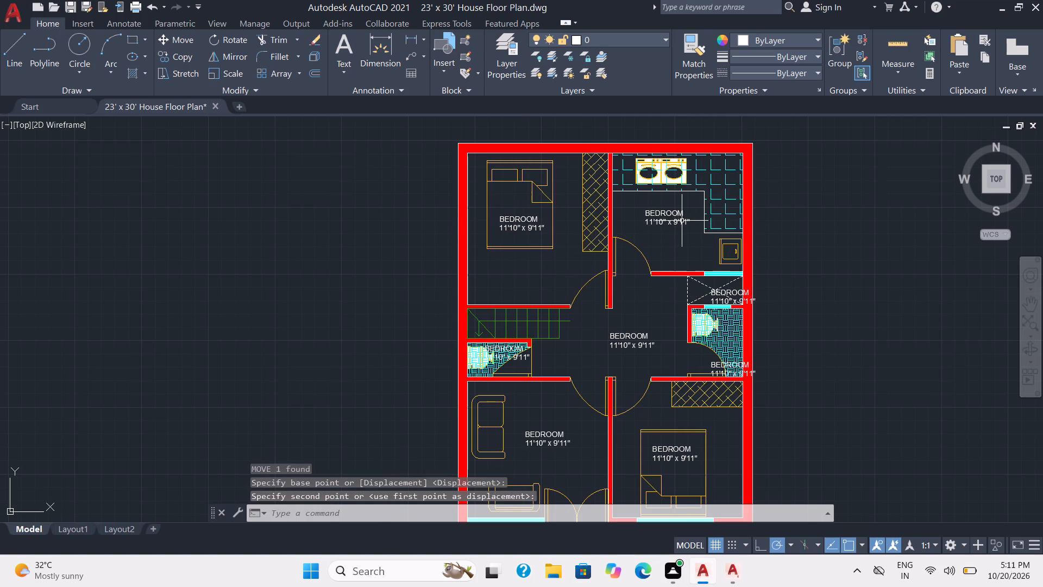
Change the room name in the kitchen's label to KITCHEN, keeping it on its own line above the dimensions.
double_click(675, 222)
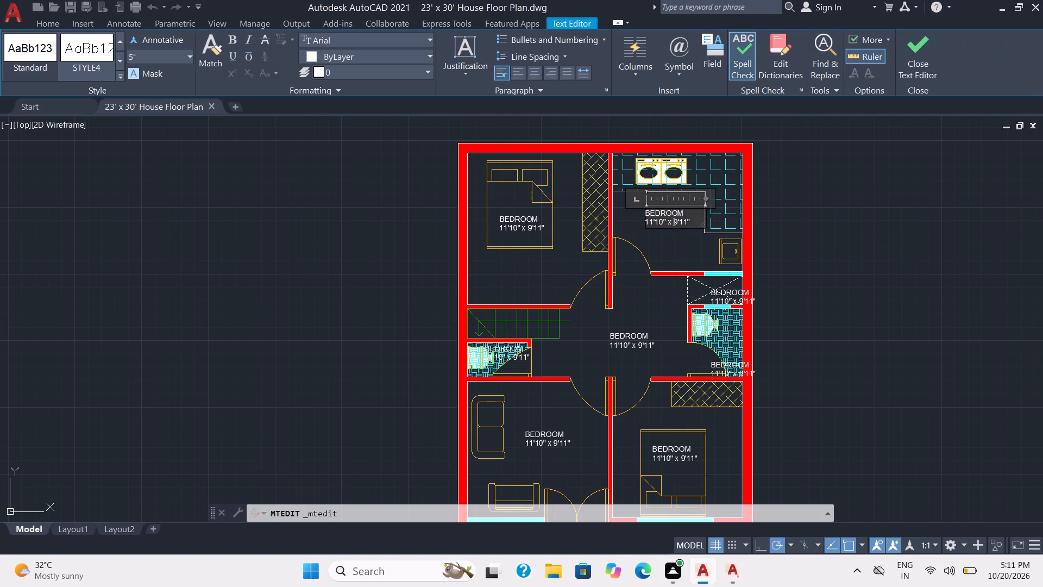
left_click(690, 215)
left_click_drag(685, 210, 642, 210)
left_click_drag(642, 210, 638, 211)
type("KITCHEN")
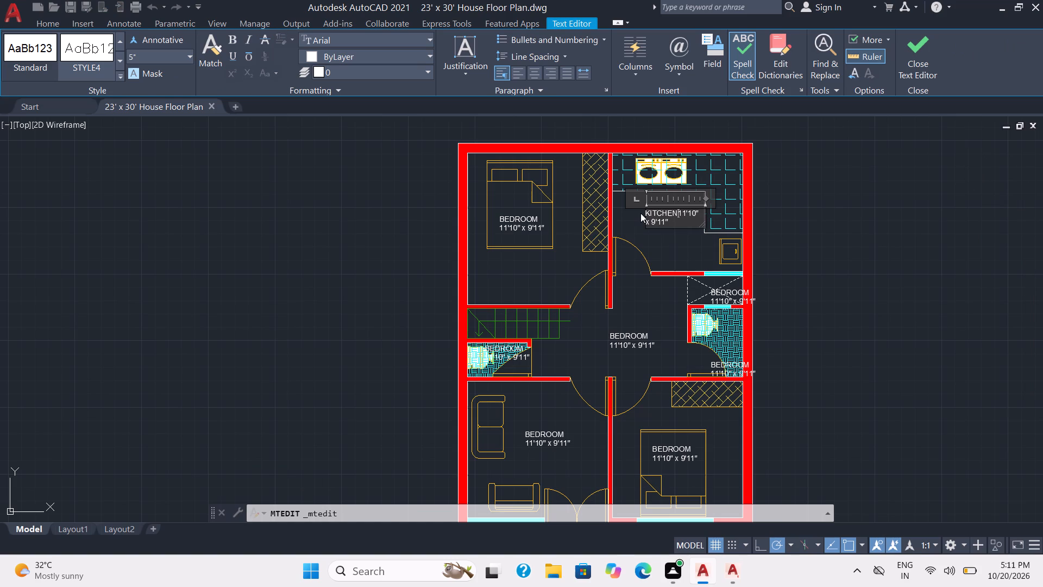
key("Return")
Change the dimension line of the KITCHEN label to 9'3" x 7'.
scroll(662, 219, "up", 2)
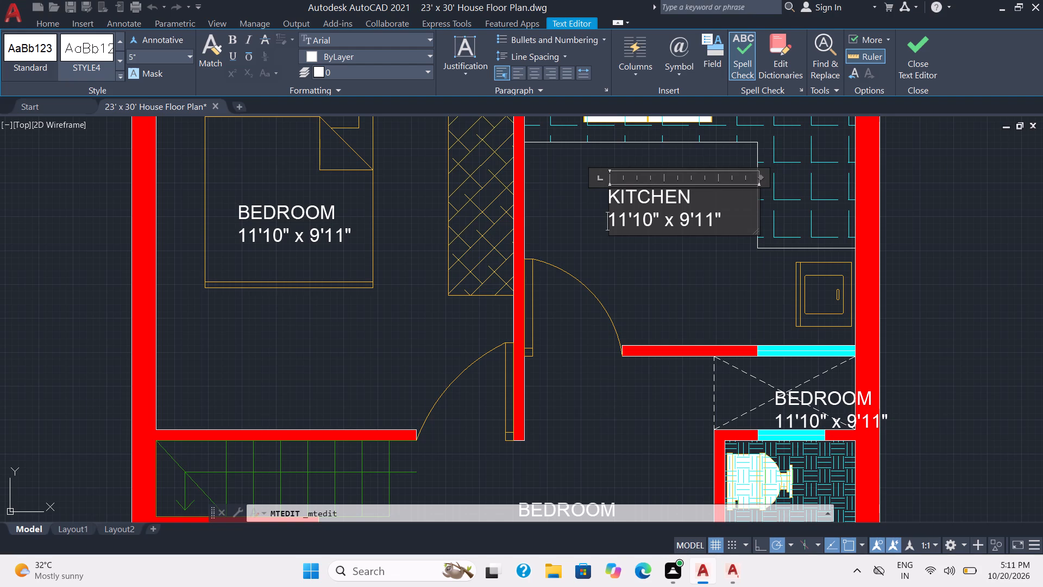
scroll(634, 242, "up", 1)
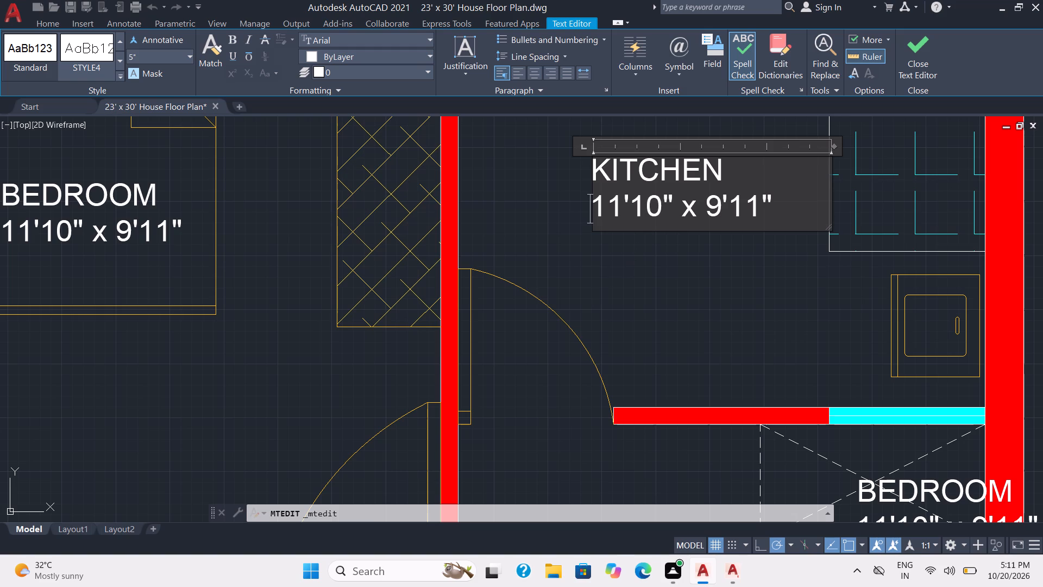
left_click(620, 209)
key("BackSpace")
key("BackSpace")
key("9")
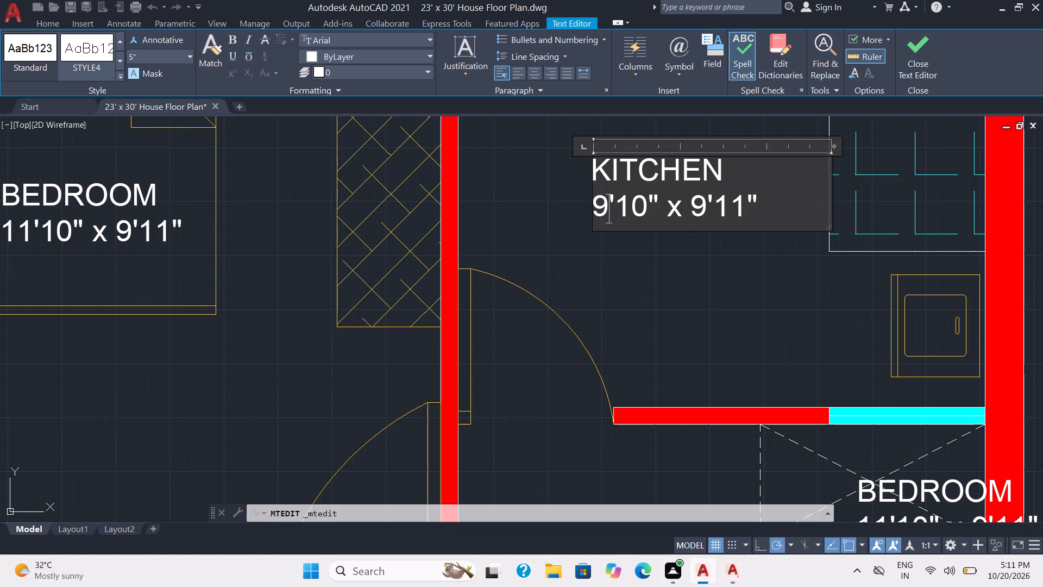
left_click(647, 210)
key("BackSpace")
key("BackSpace")
key("3")
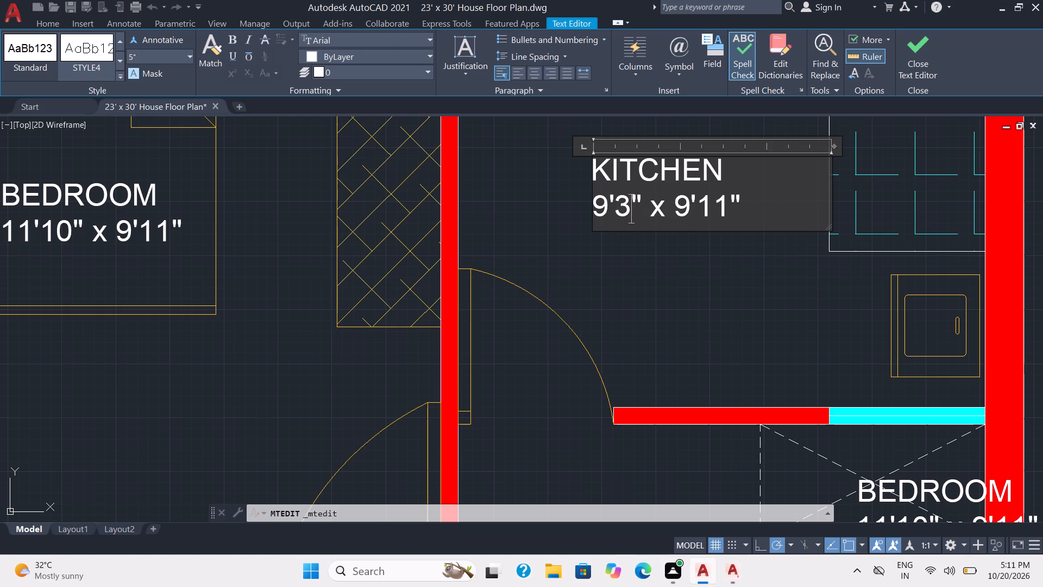
left_click(745, 204)
key("BackSpace")
key("BackSpace")
key("BackSpace")
key("Left")
key("BackSpace")
key("7")
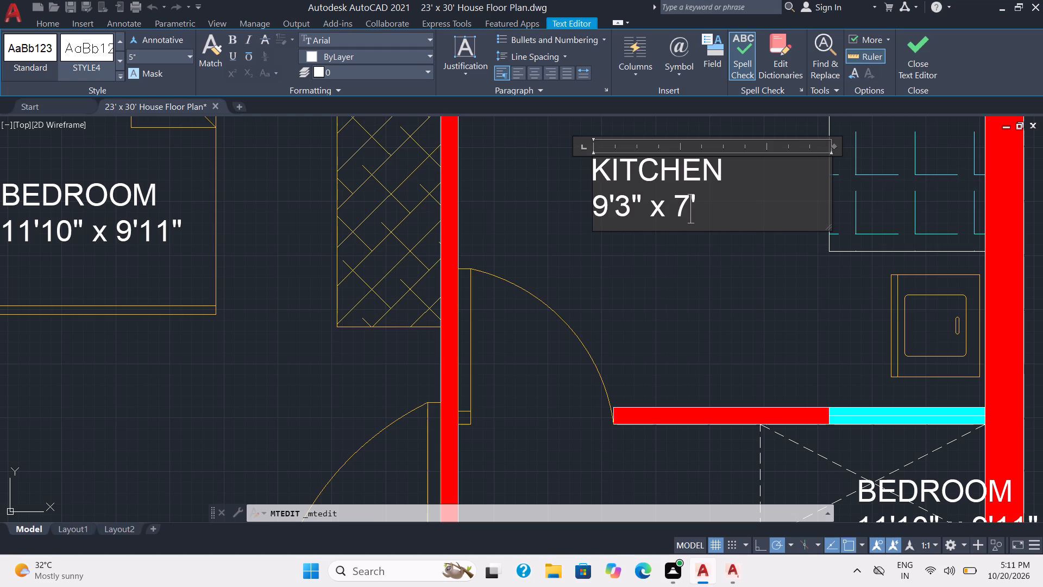
left_click(729, 264)
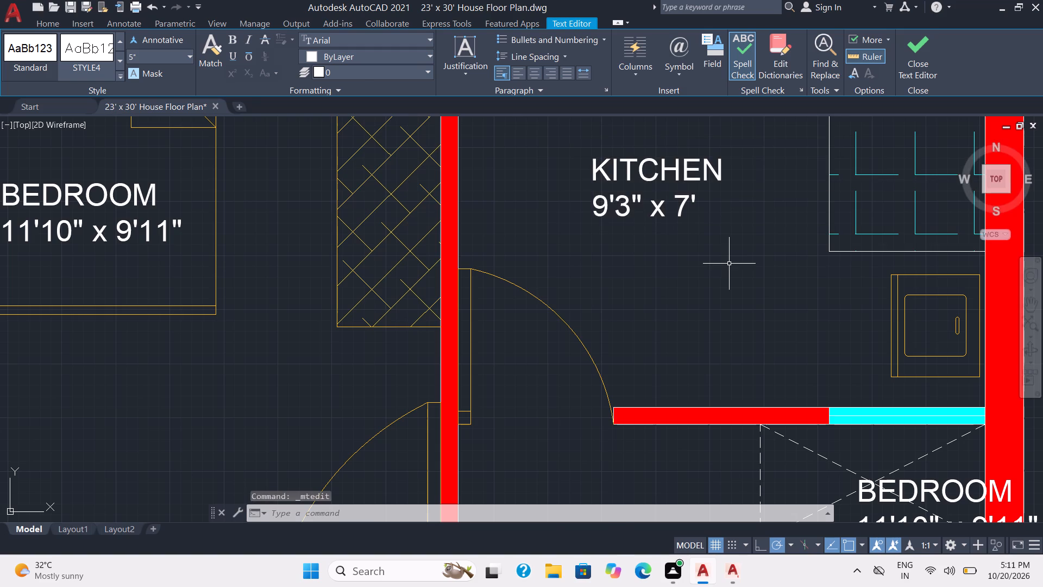
Change the room name in the dashed shaft's label to OPEN.
scroll(729, 264, "down", 1)
middle_click_drag(736, 320, 536, 176)
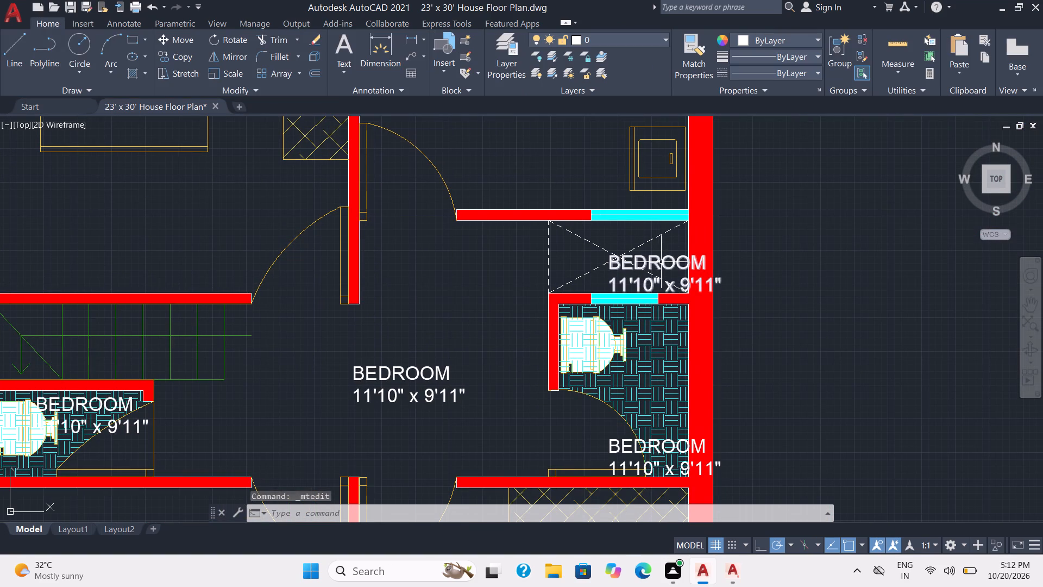
double_click(661, 263)
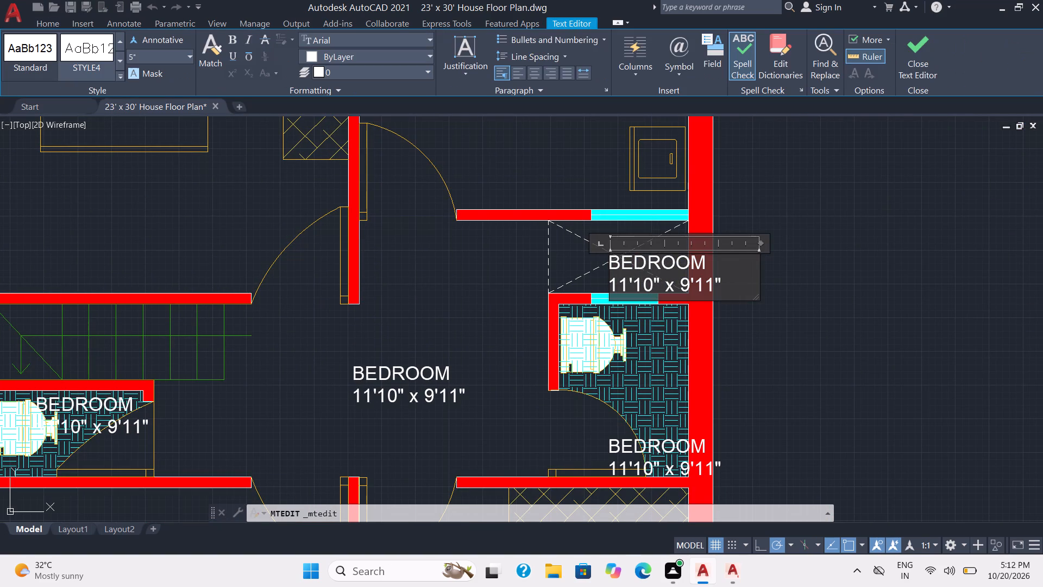
left_click(717, 258)
key("BackSpace")
key("BackSpace")
key("BackSpace")
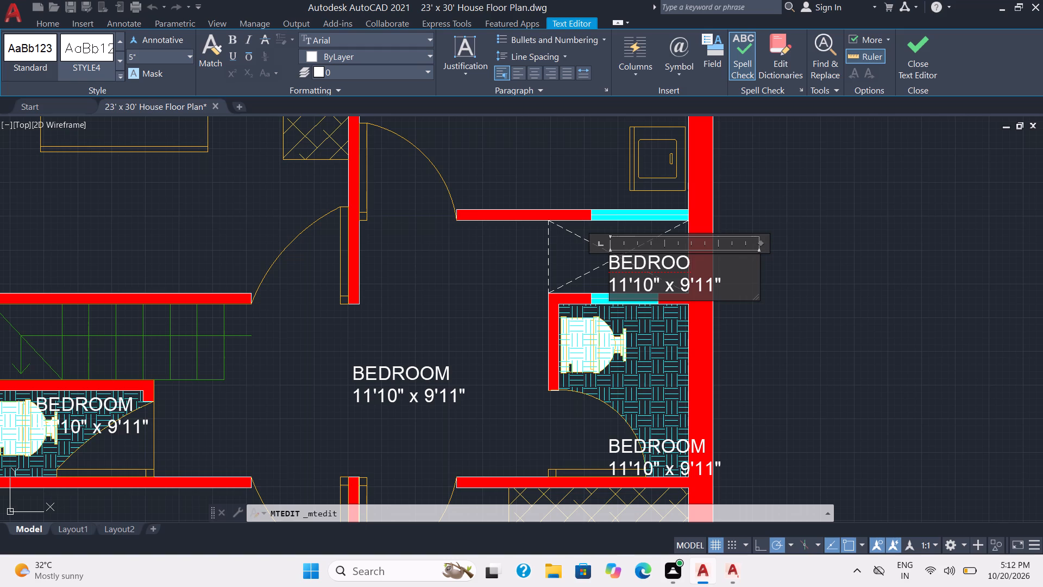
key("BackSpace")
key("BackSpace")
key("BackSpace")
key("BackSpace")
type("OPEN")
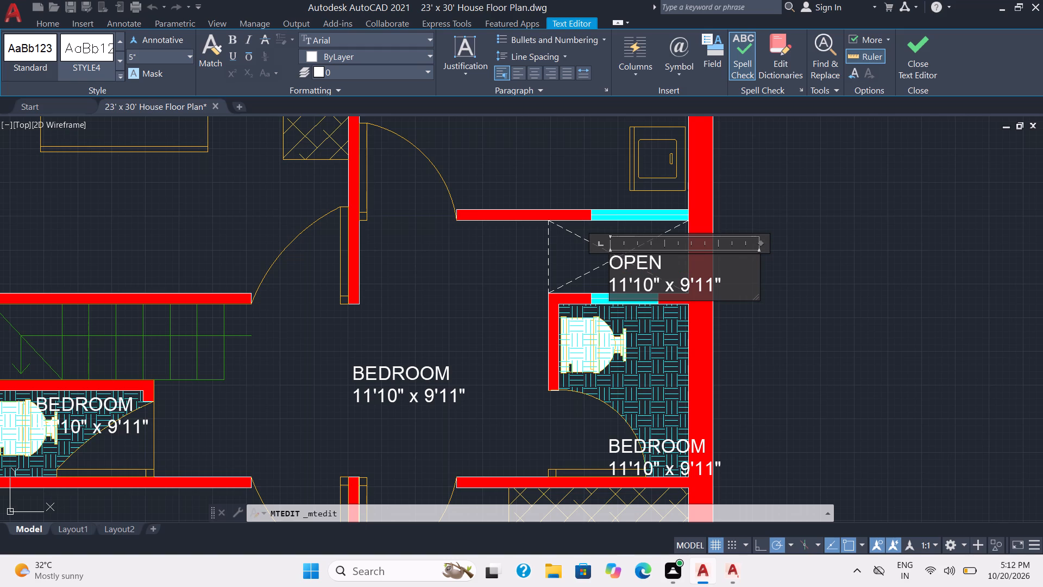
Change the dimension line of the OPEN label in the dashed shaft to 4'5" x 3'.
left_click(625, 284)
key("BackSpace")
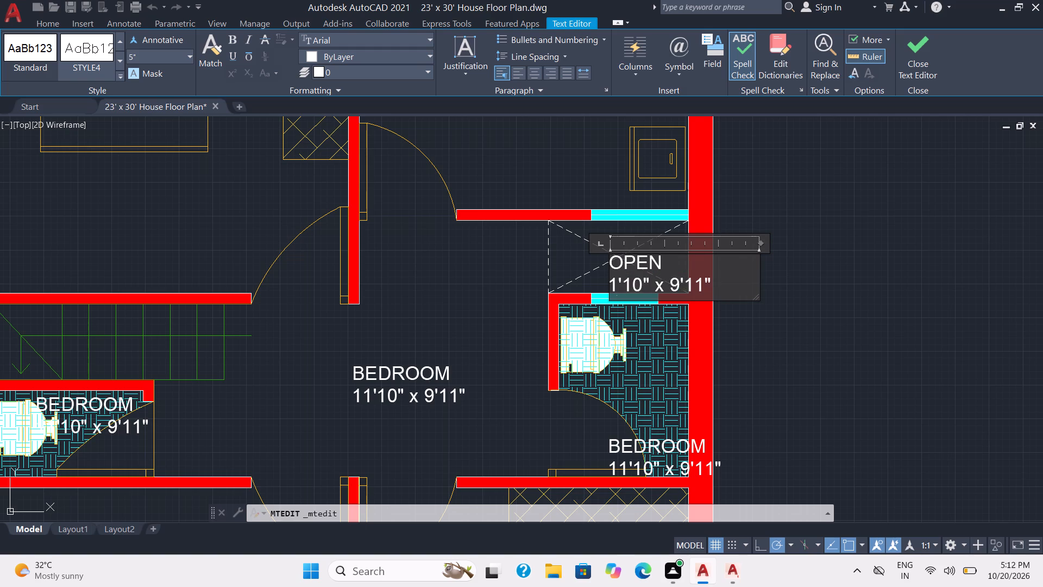
key("BackSpace")
key("4")
key("Right")
key("Right")
key("Right")
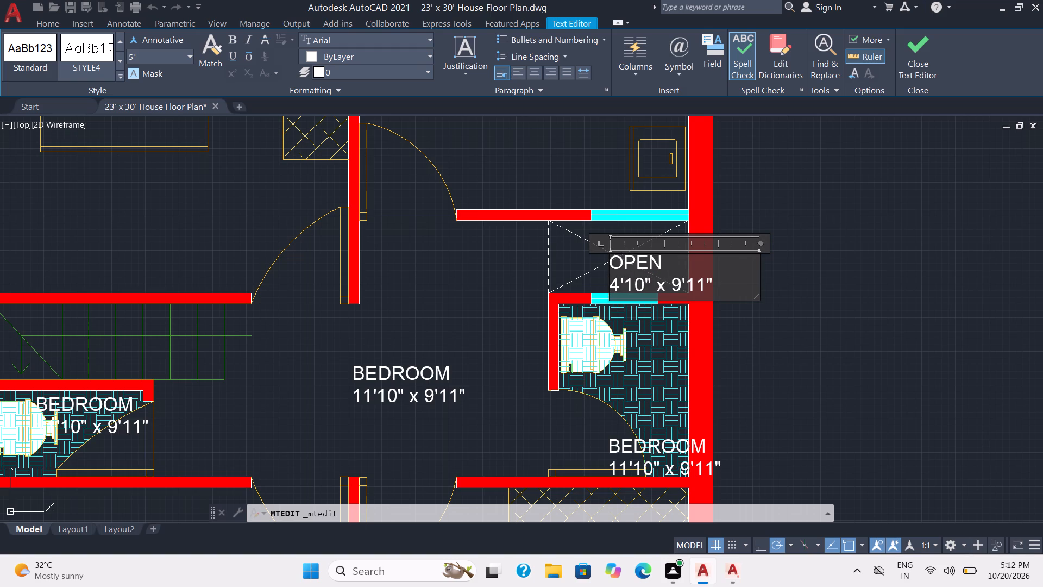
key("BackSpace")
key("BackSpace")
key("5")
key("Right")
key("Right")
key("Right")
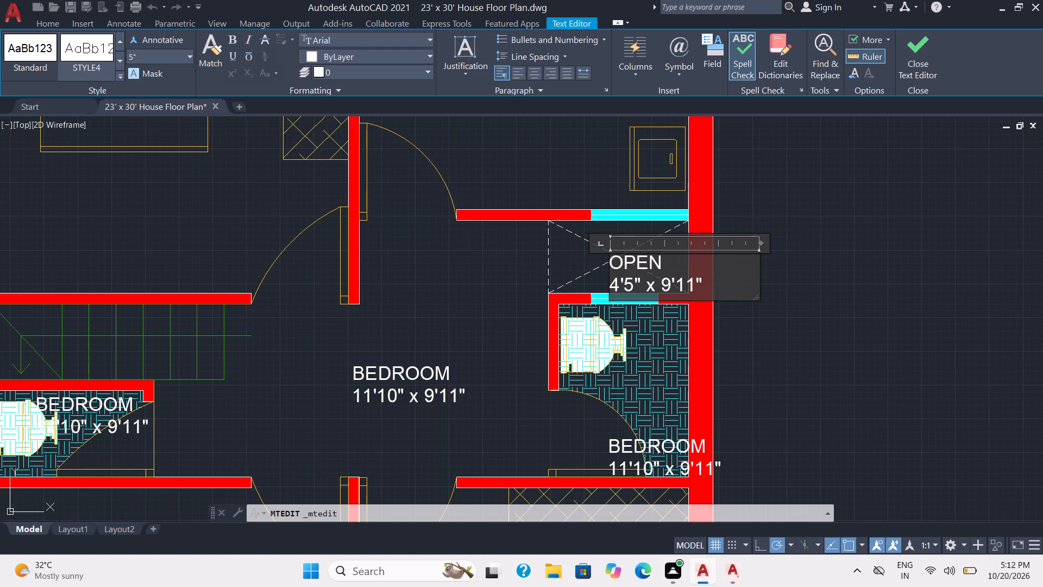
key("Right")
key("Right")
key("BackSpace")
key("3")
key("Right")
key("Right")
key("Right")
key("Right")
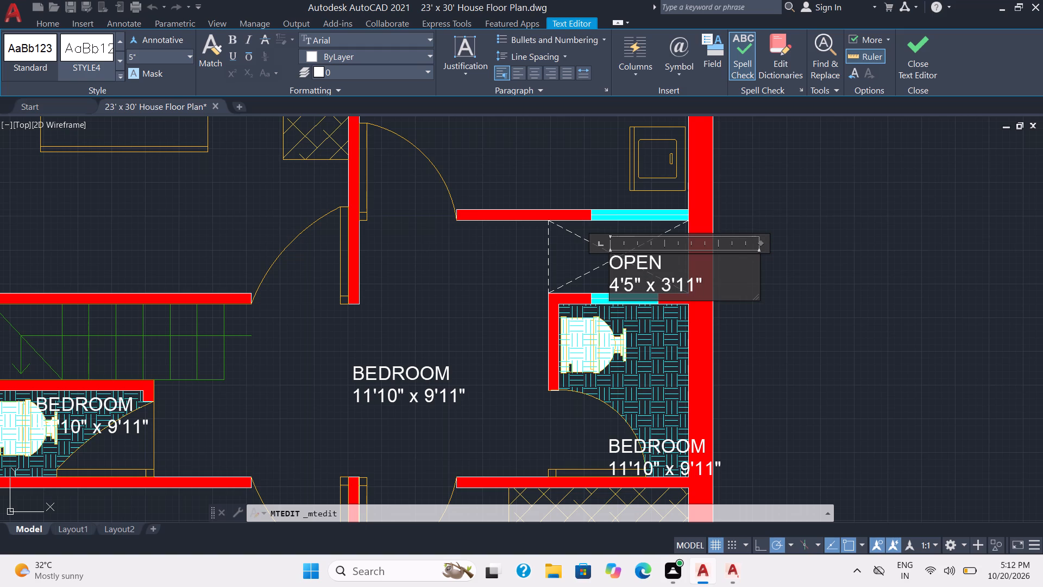
key("BackSpace")
key("BackSpace")
key("BackSpace")
left_click(807, 314)
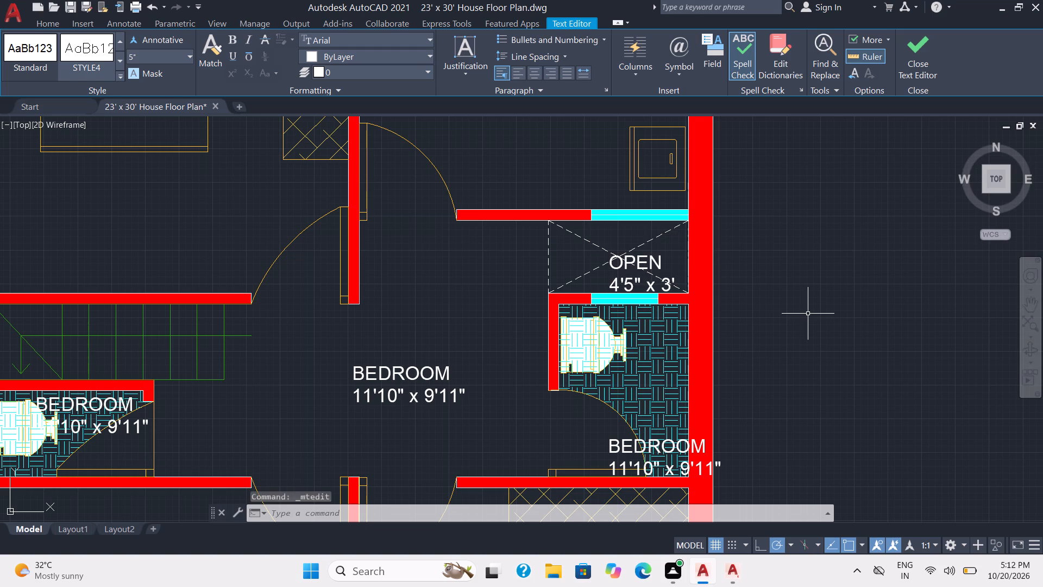
Change the room name in the label at the bathroom beside the OPEN shaft to C. T/B.
scroll(663, 439, "up", 1)
middle_click_drag(663, 438, 680, 267)
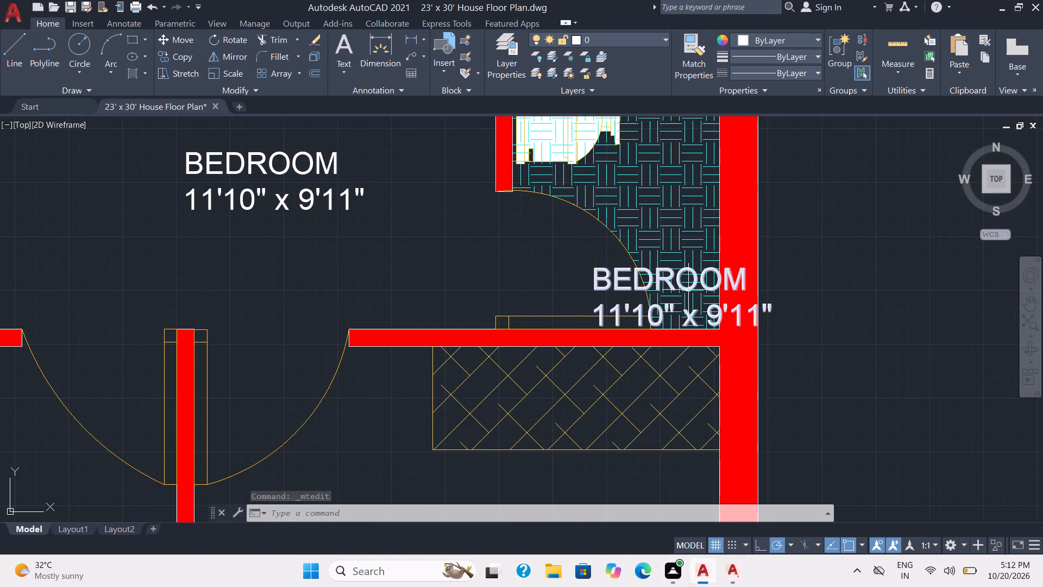
double_click(698, 283)
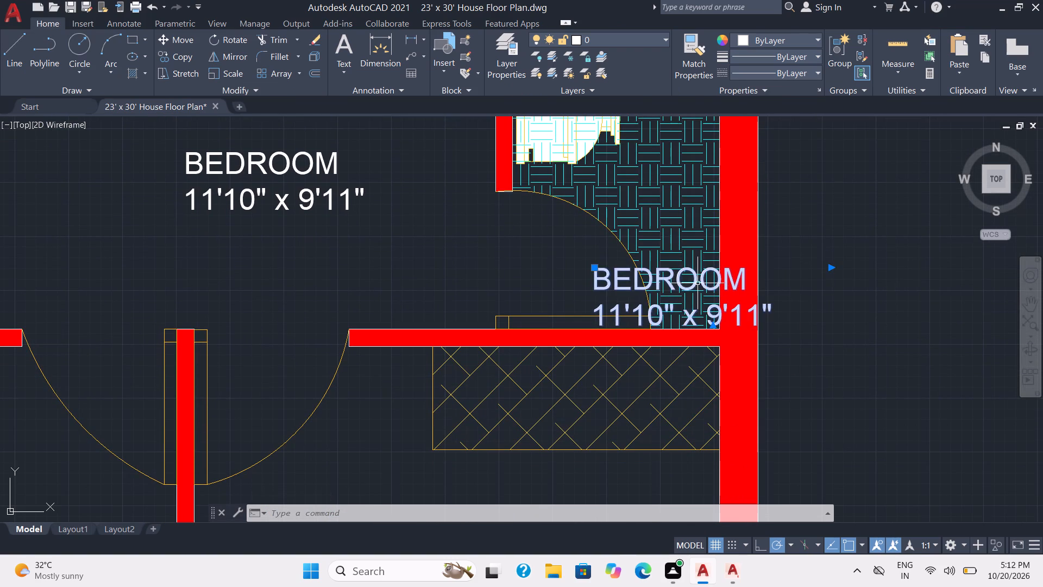
left_click_drag(750, 284, 586, 293)
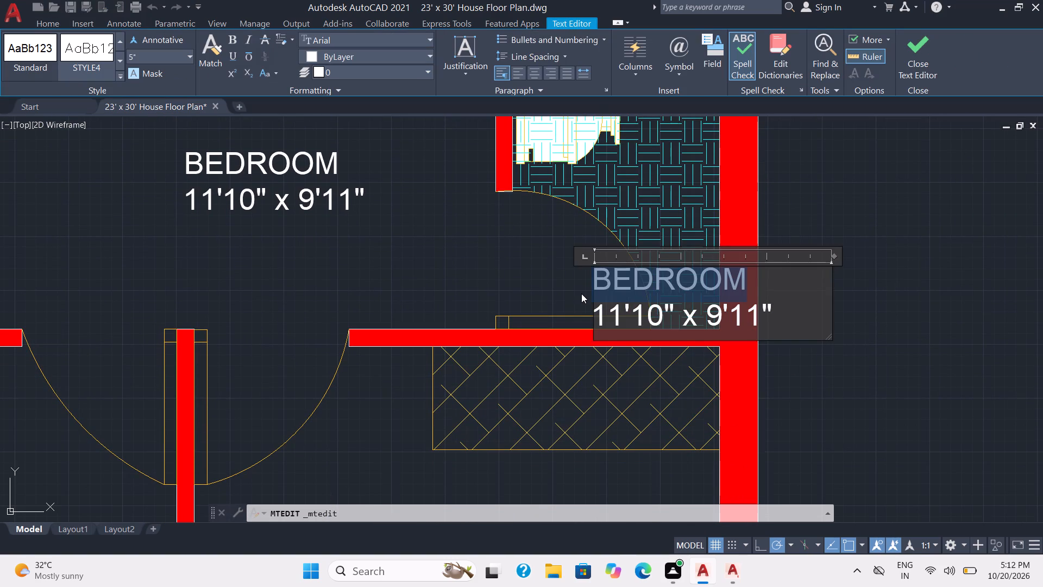
type("C.")
key("space")
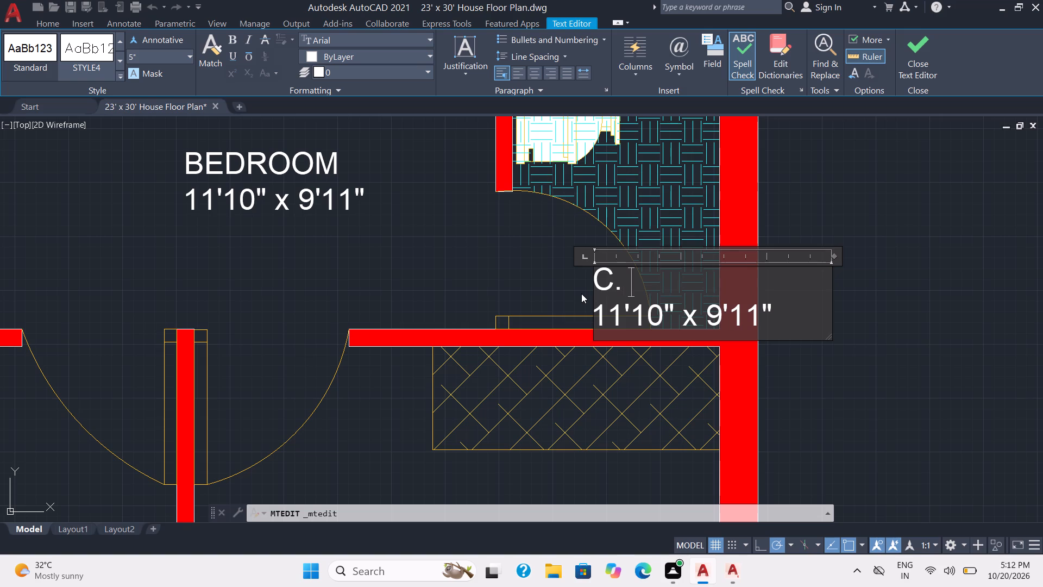
type("T\\")
key("BackSpace")
type("/B")
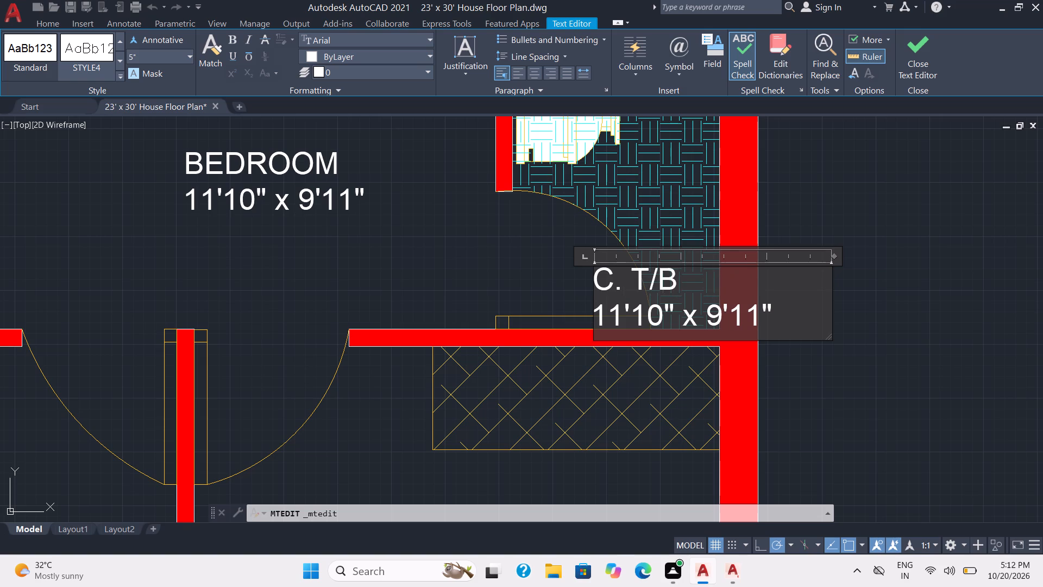
Change the dimension line of the C. T/B label to 4' x 6'3".
left_click(675, 311)
key("BackSpace")
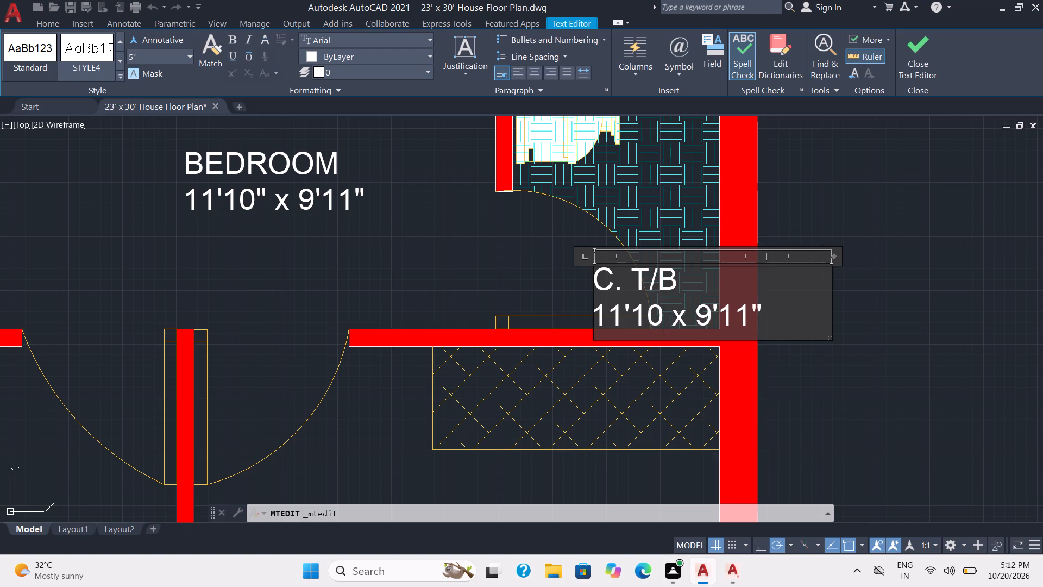
key("BackSpace")
key("BackSpace")
key("Left")
key("BackSpace")
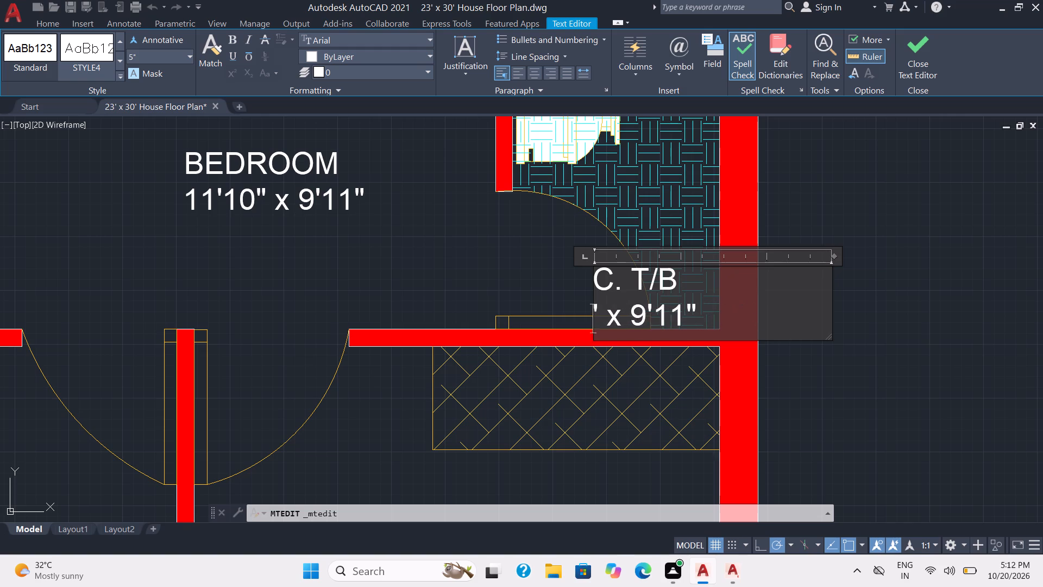
key("BackSpace")
key("4")
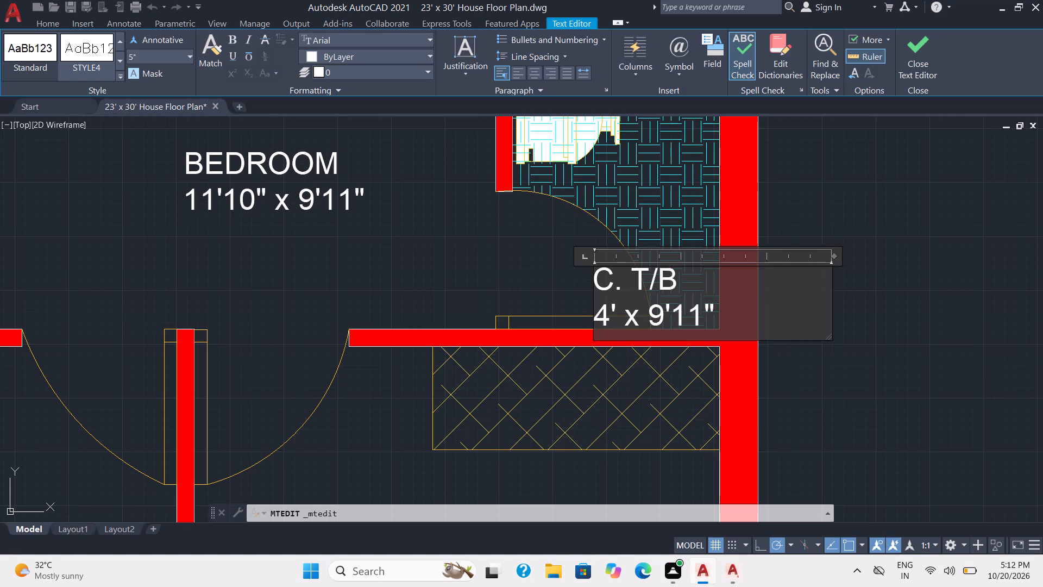
left_click(665, 313)
key("BackSpace")
key("6")
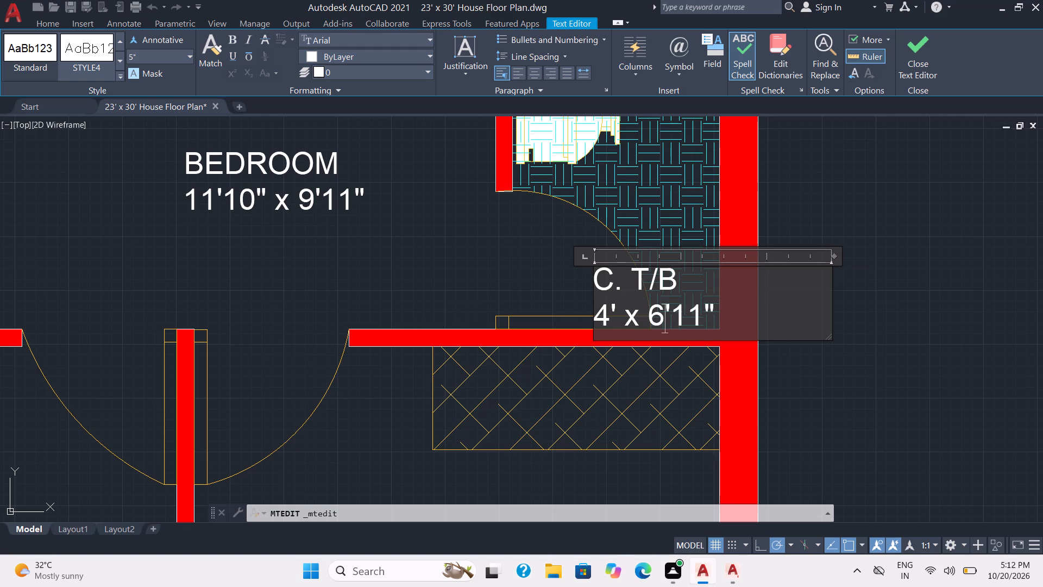
left_click(703, 311)
key("BackSpace")
key("BackSpace")
key("3")
left_click(481, 263)
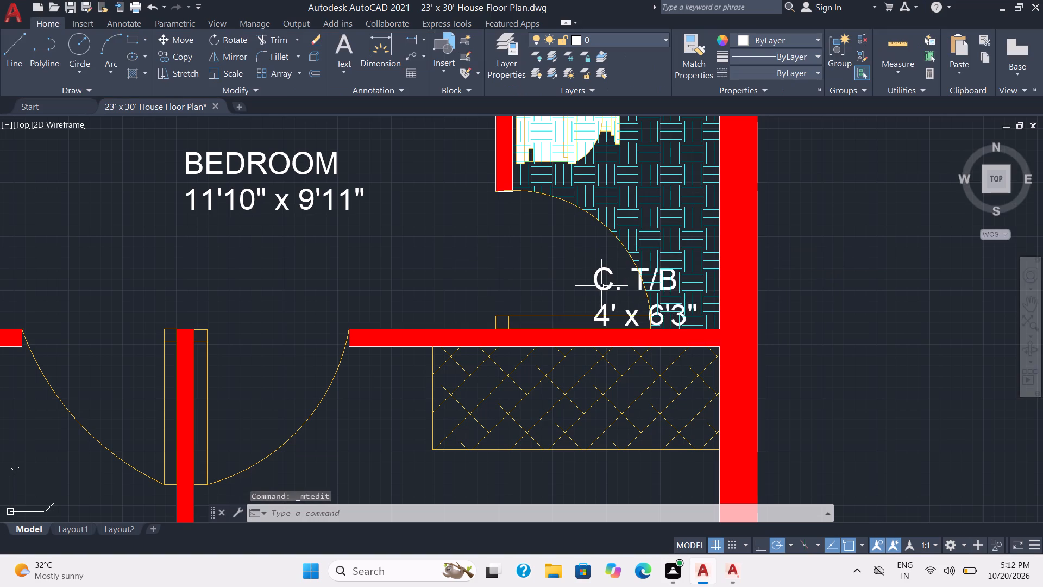
Move the C. T/B label about 2' up, onto the hatched bathroom floor below the toilet.
left_click(612, 286)
key("m")
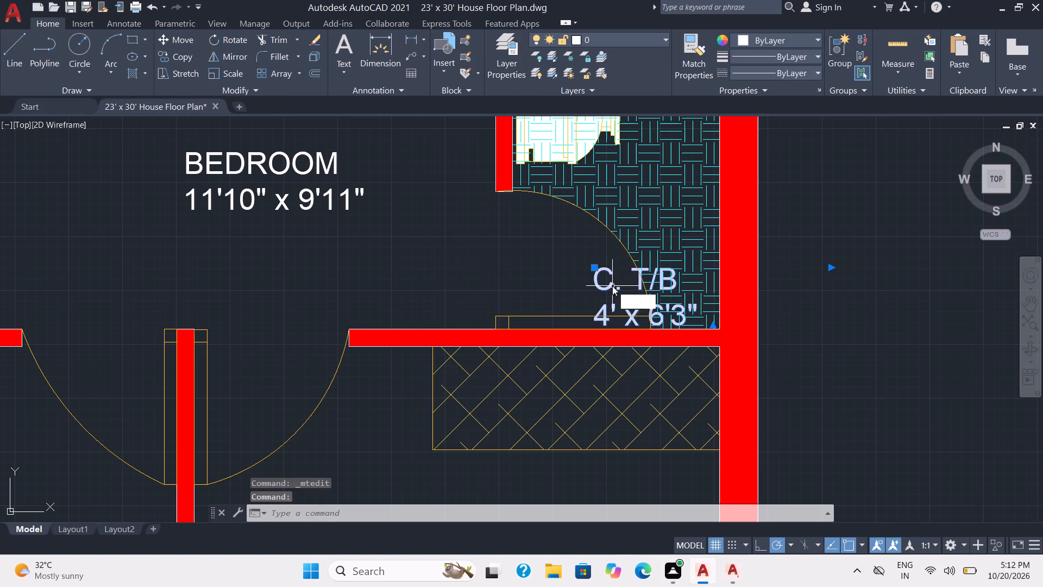
key("Return")
left_click(610, 286)
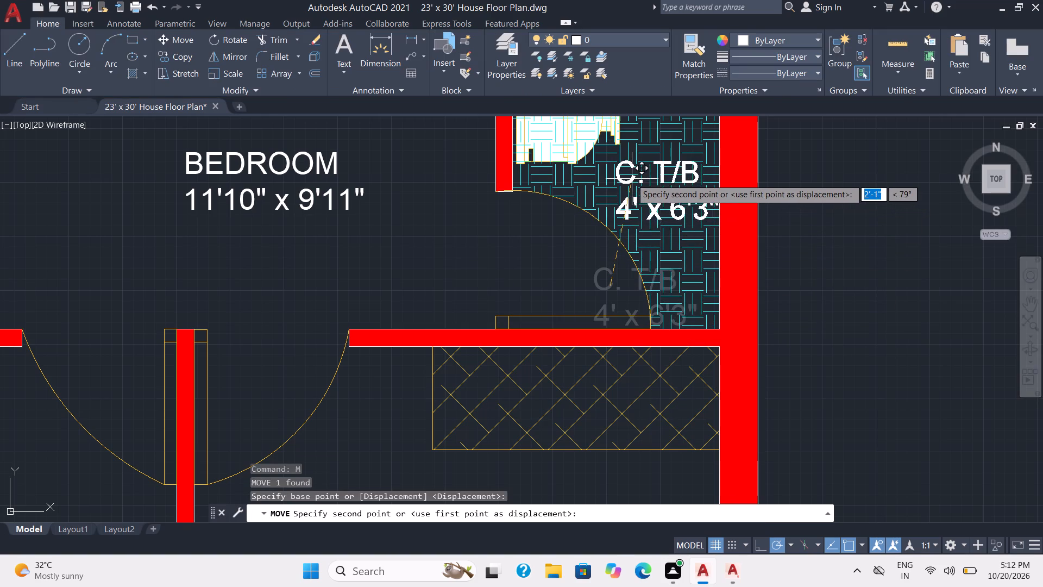
left_click(631, 179)
Change the room name in the label between the staircase and the C. T/B bathroom to HALL.
scroll(695, 259, "down", 1)
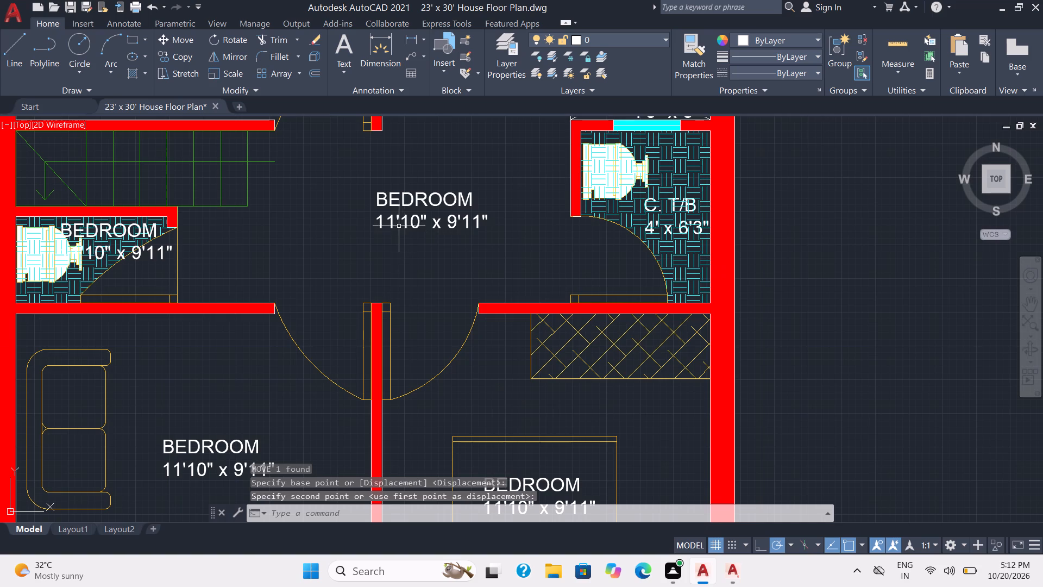
double_click(426, 201)
left_click_drag(471, 202, 402, 199)
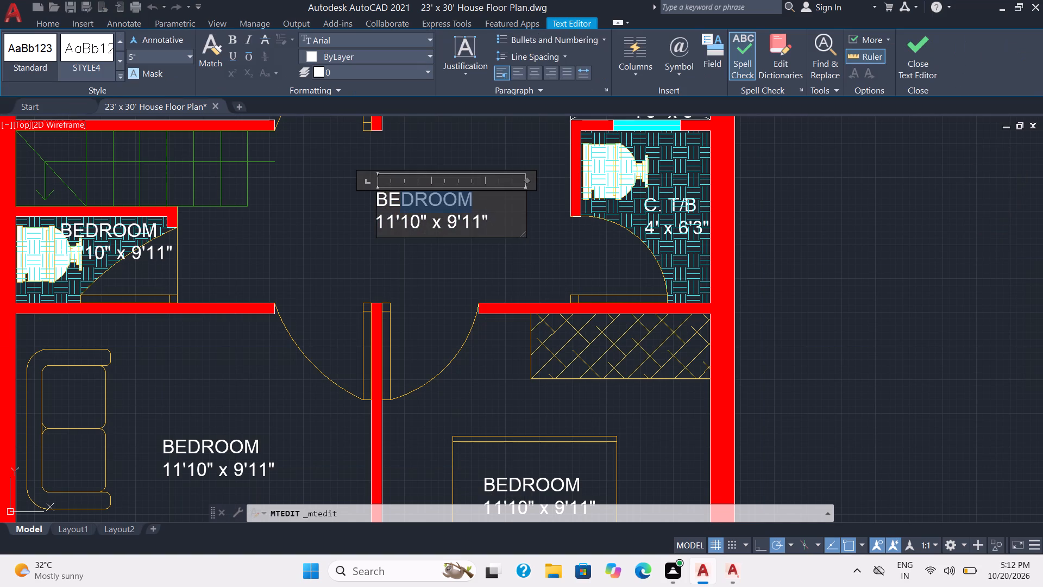
left_click_drag(402, 199, 373, 201)
type("HAL")
key("l")
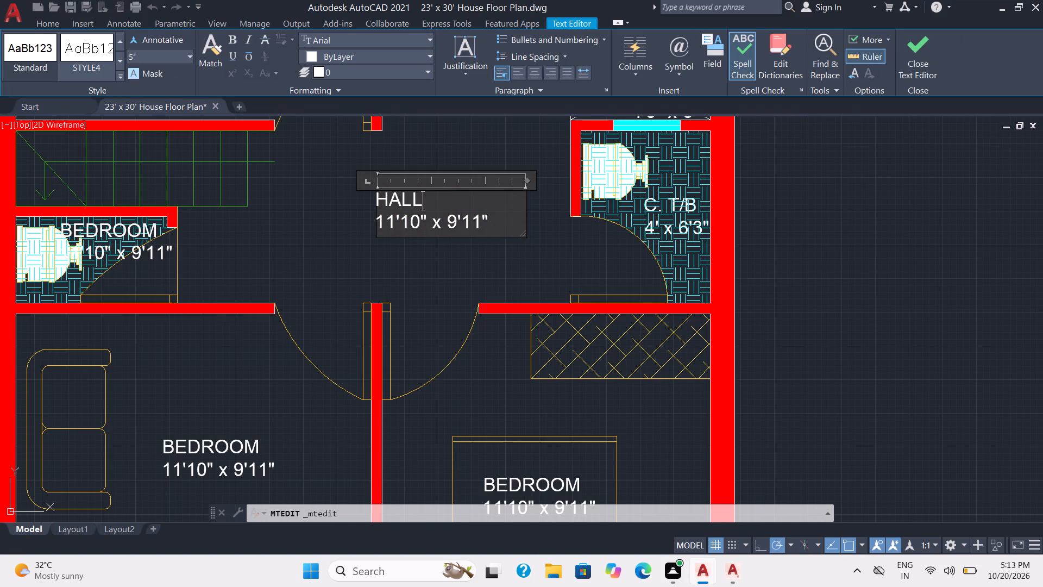
Change the dimension line of the HALL label to 9'1" x 6'9".
left_click(394, 219)
key("BackSpace")
key("BackSpace")
key("9")
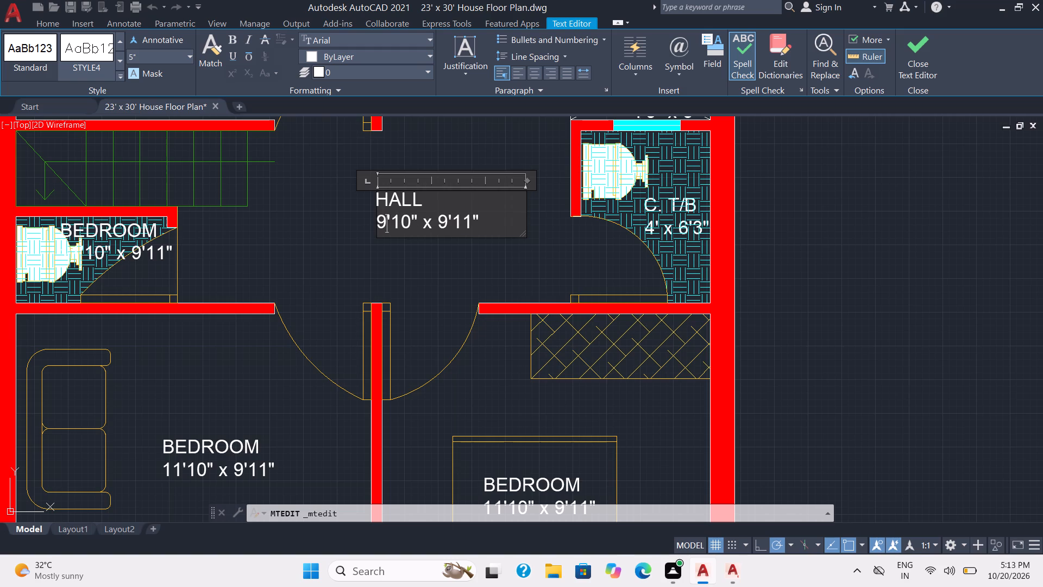
left_click(414, 221)
key("BackSpace")
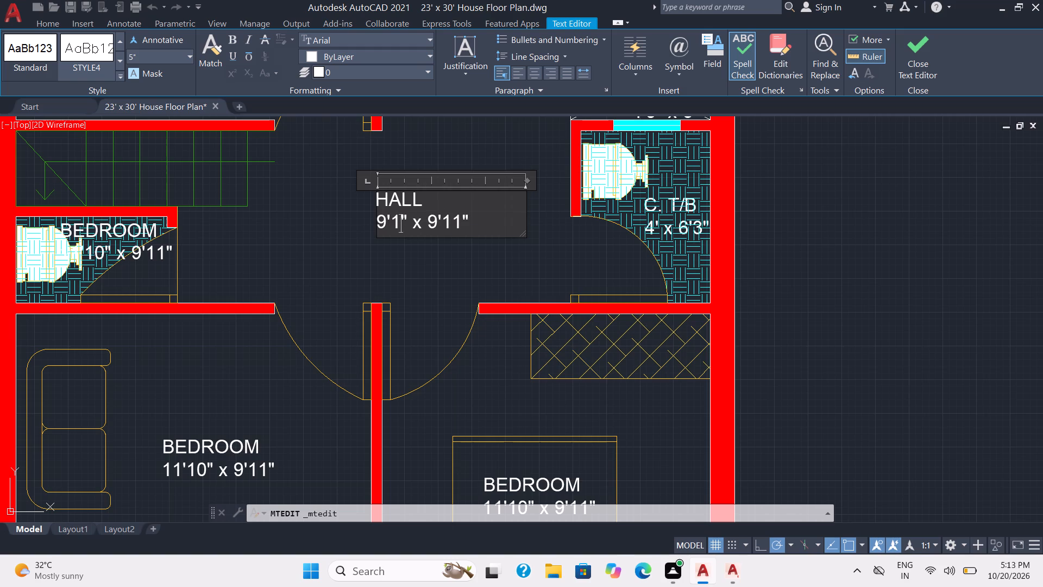
left_click(437, 223)
key("BackSpace")
key("6")
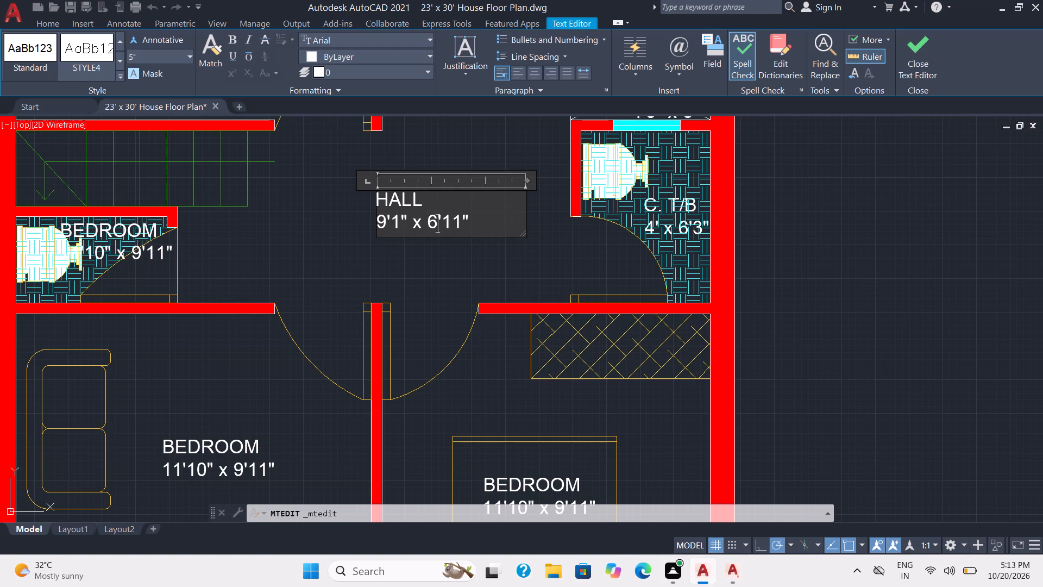
left_click(458, 218)
key("BackSpace")
key("BackSpace")
key("9")
left_click(453, 279)
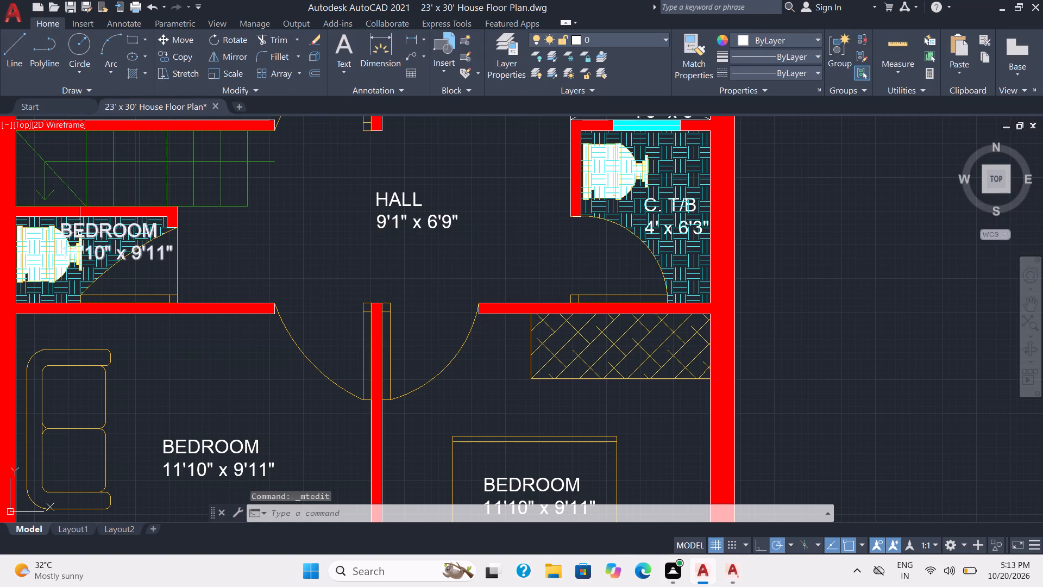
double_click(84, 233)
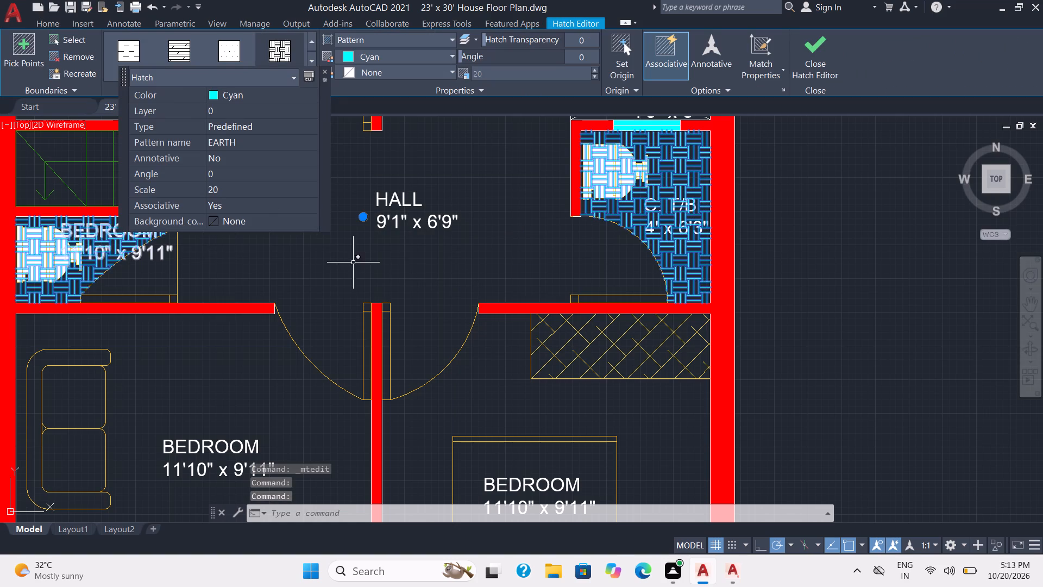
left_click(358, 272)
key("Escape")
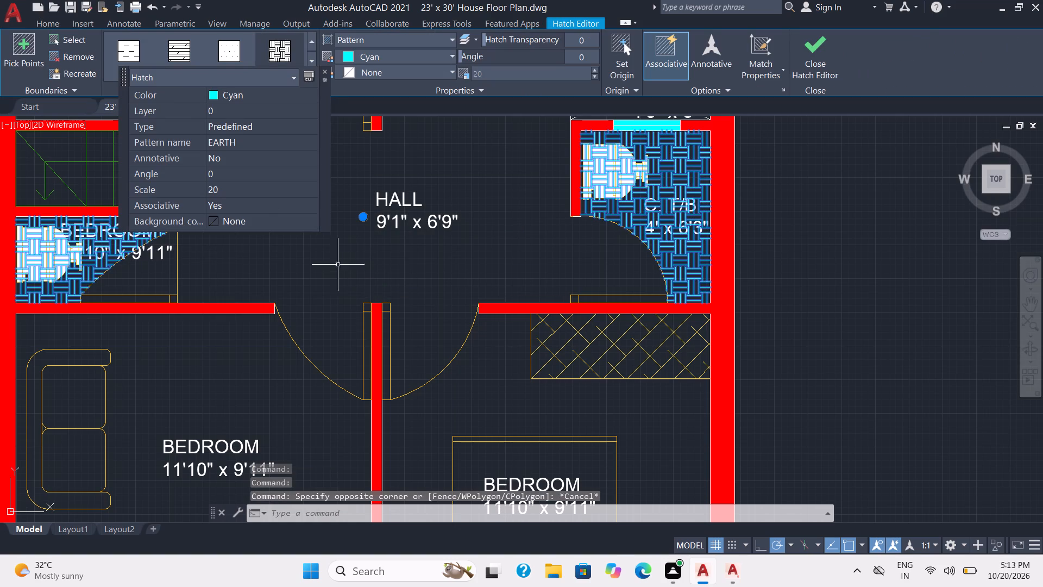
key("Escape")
Change the room name in the label over the small hatched toilet below the staircase to TOILET.
double_click(129, 233)
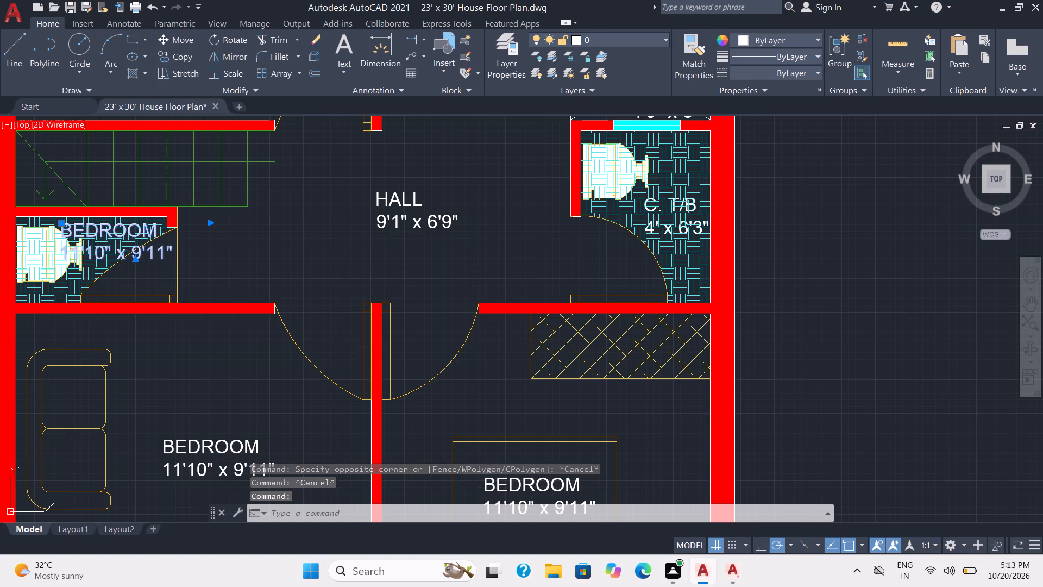
left_click_drag(159, 235, 56, 239)
key("t")
type("OILE")
key("t")
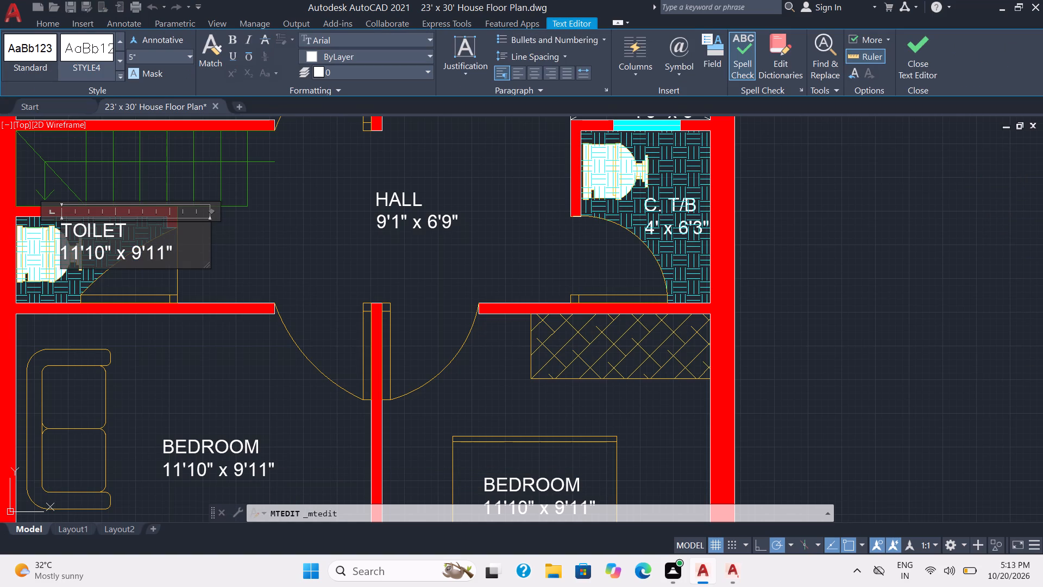
Change the dimension line of the TOILET label below the staircase to 3' x 5'.
left_click(81, 256)
key("BackSpace")
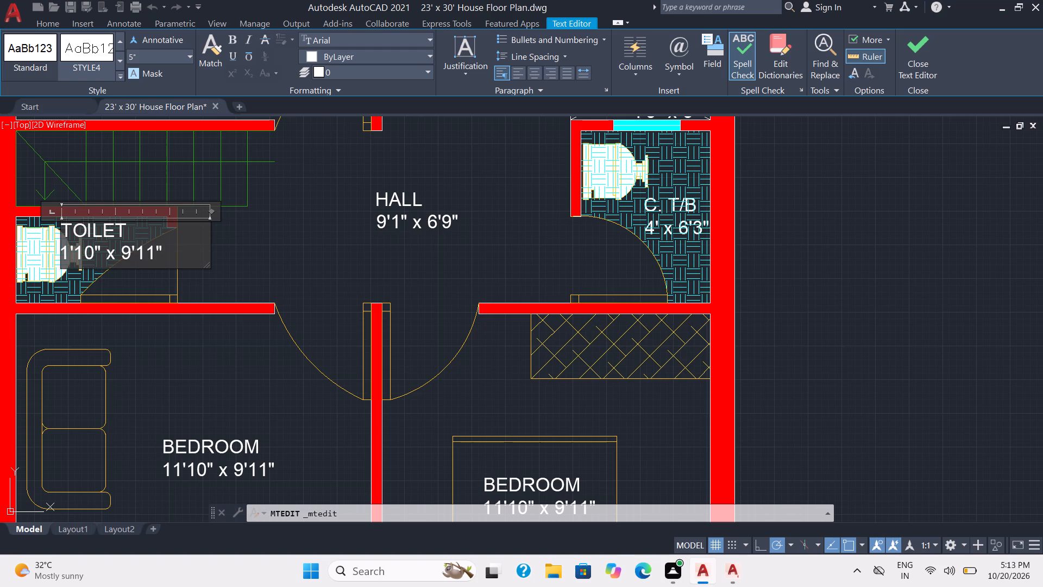
key("BackSpace")
key("3")
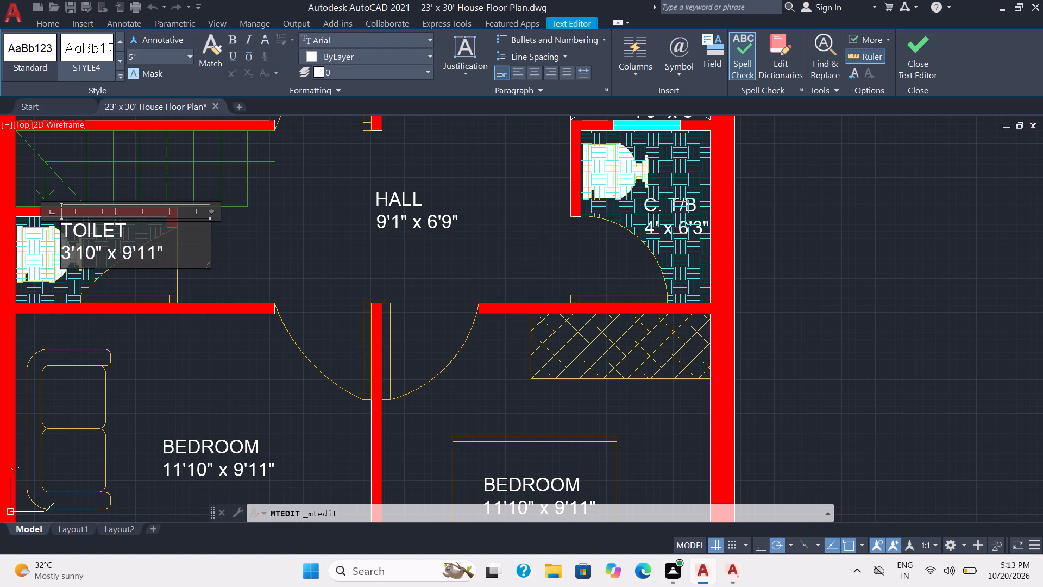
left_click(100, 248)
key("BackSpace")
key("BackSpace")
key("BackSpace")
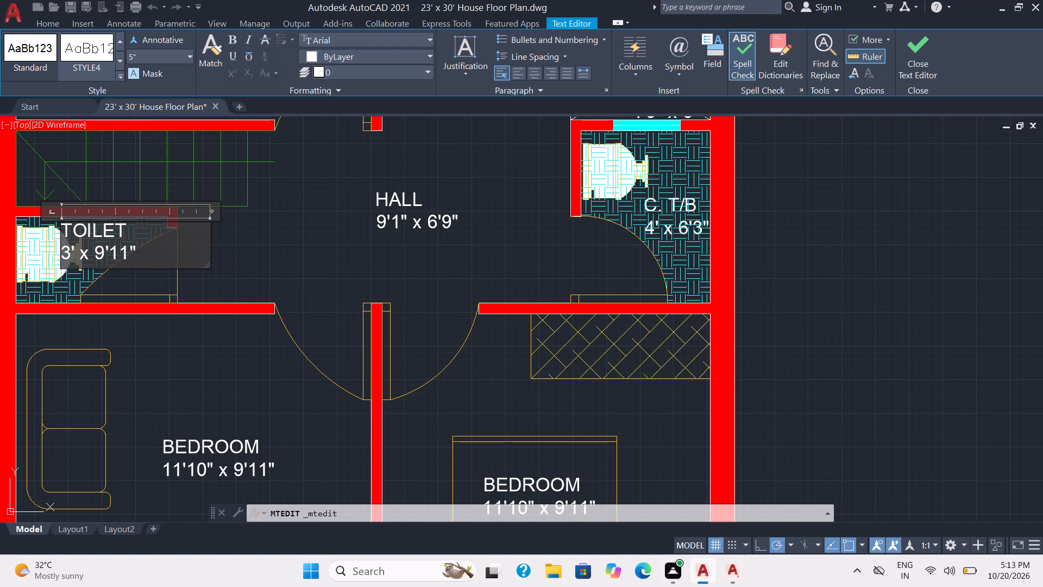
left_click(105, 253)
key("BackSpace")
key("5")
left_click(125, 251)
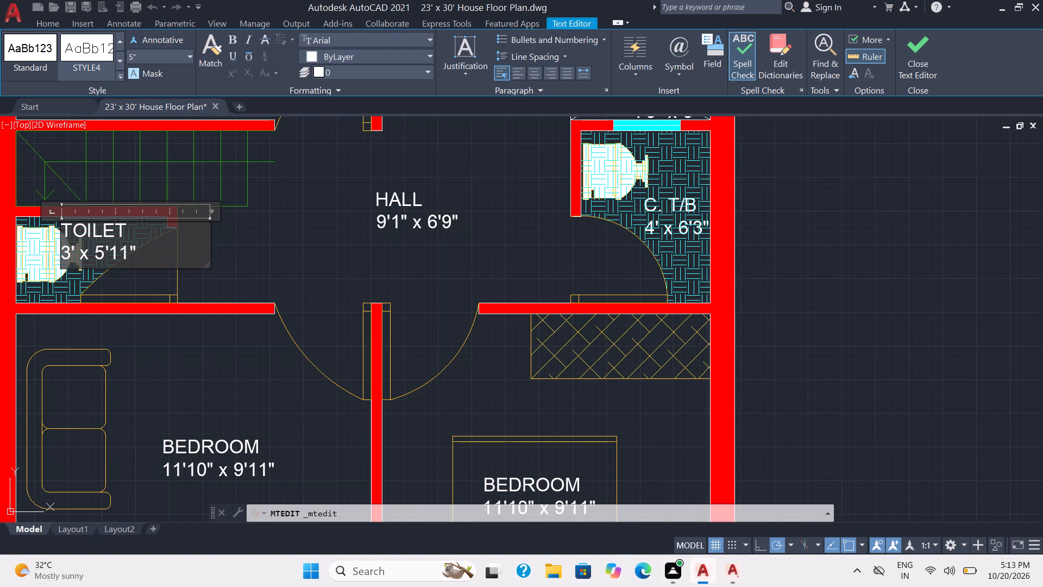
left_click(136, 249)
key("BackSpace")
key("BackSpace")
key("BackSpace")
left_click(267, 268)
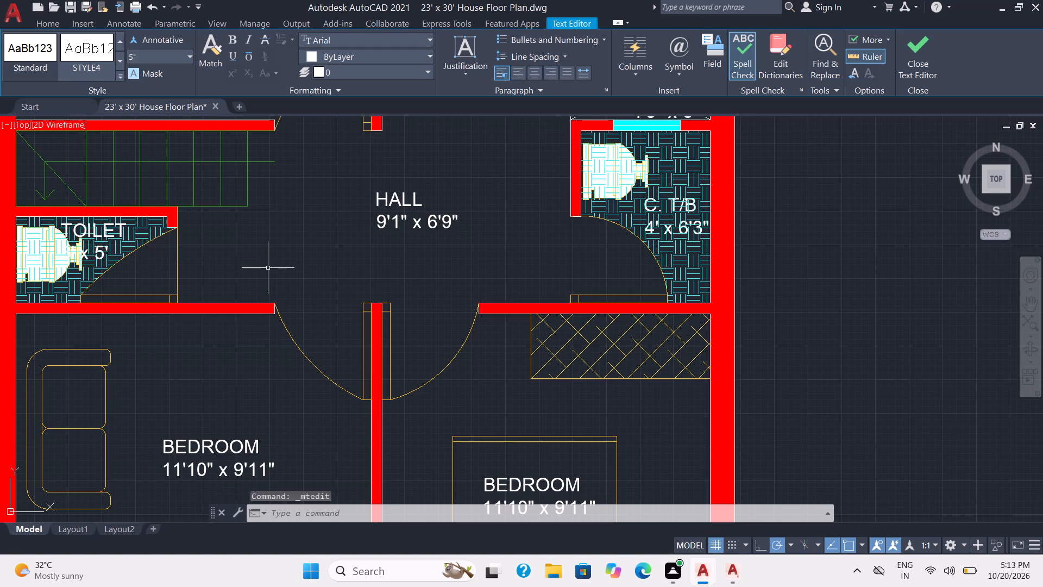
Move the TOILET label about 2'3" to the right, off the toilet fixture and toward the doorway.
left_click(106, 232)
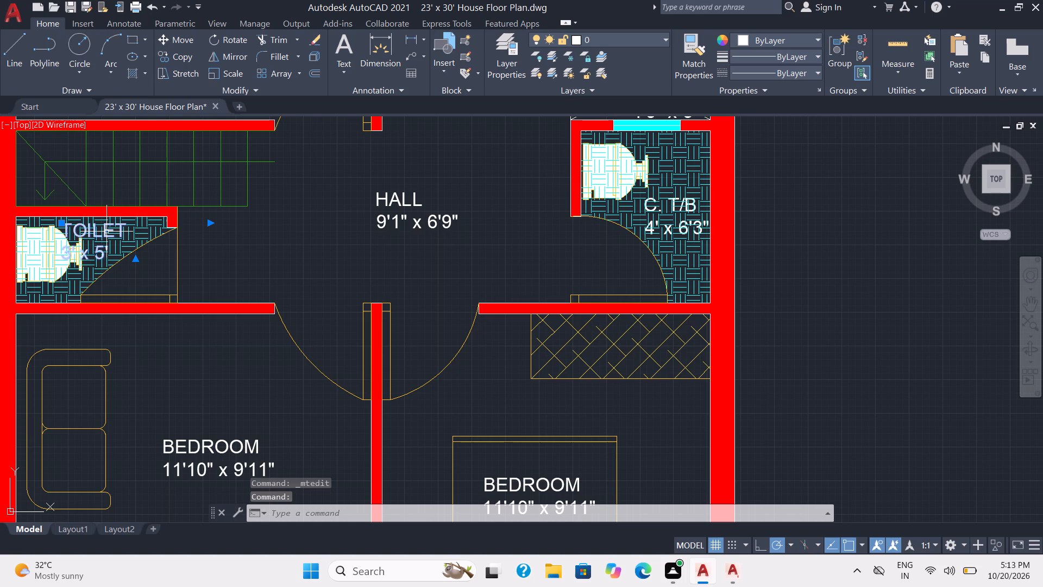
key("m")
key("Return")
left_click_drag(105, 232, 142, 249)
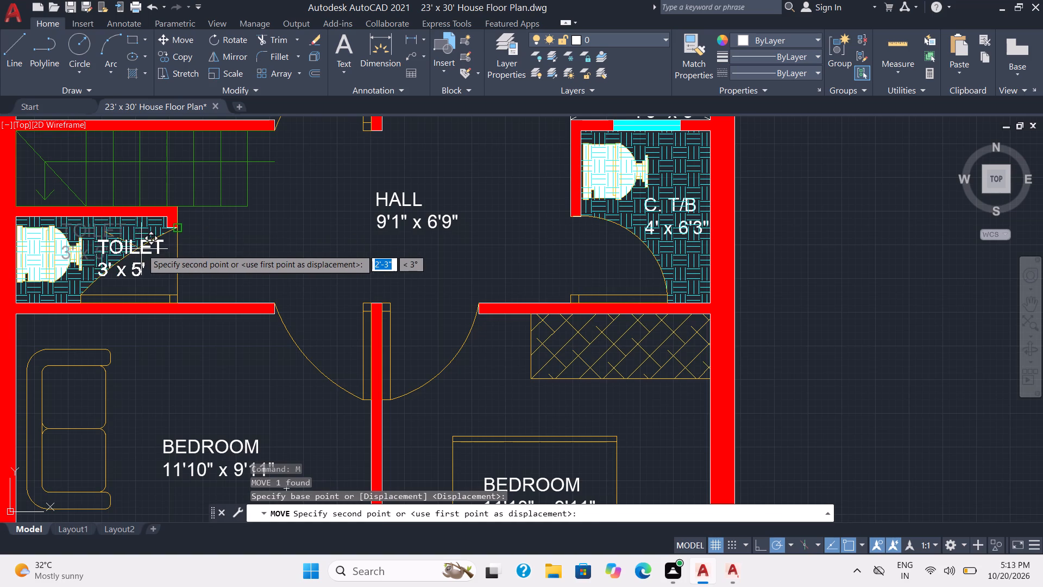
left_click_drag(142, 249, 135, 241)
left_click(135, 241)
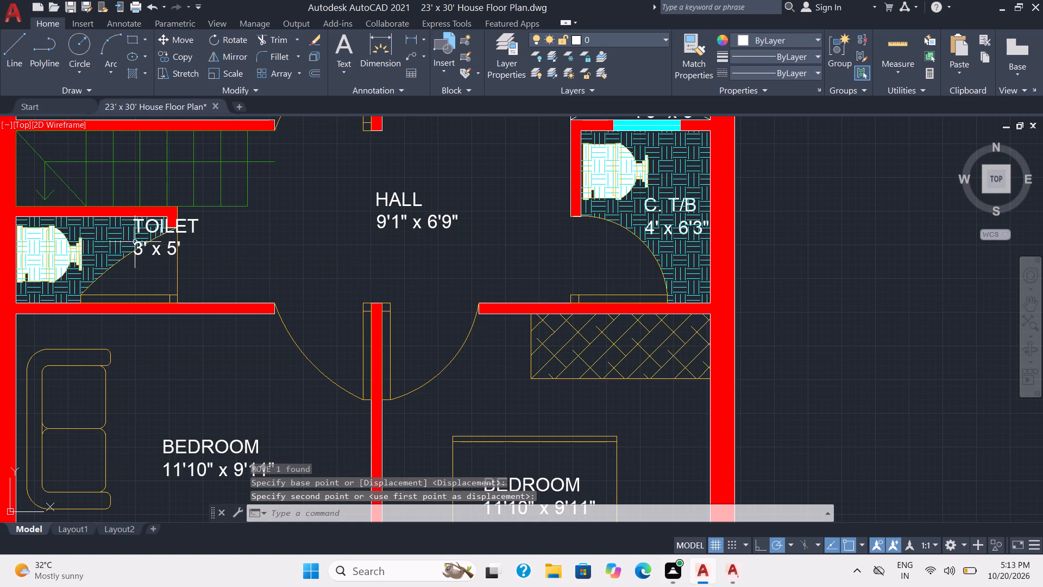
left_click(190, 226)
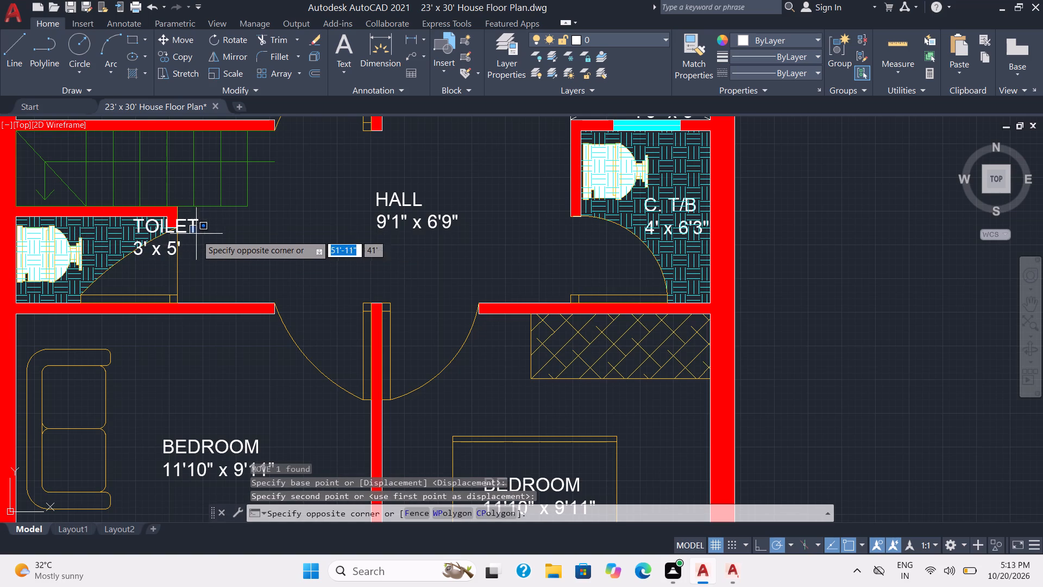
key("Escape")
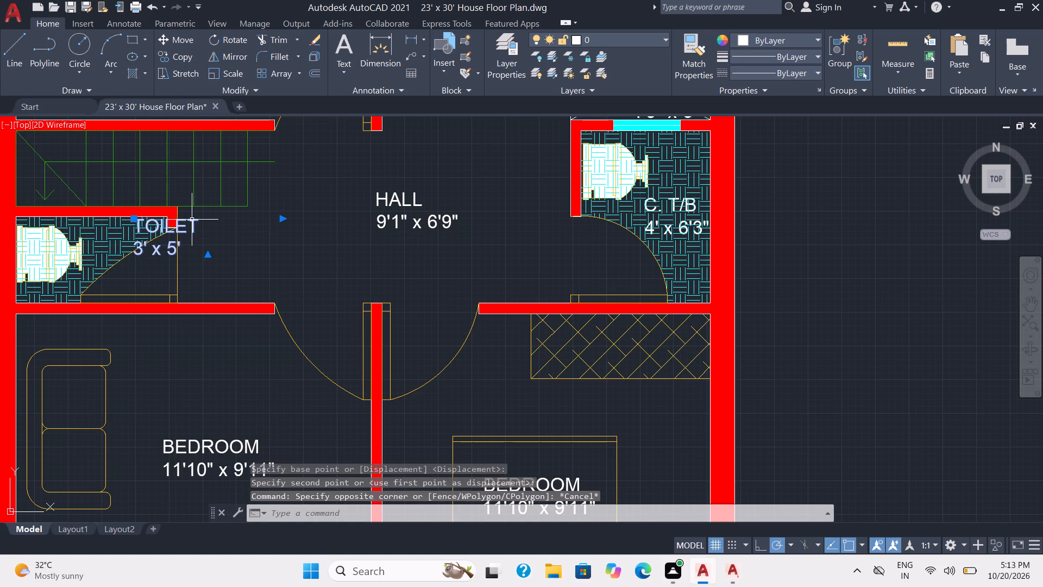
Move the TOILET label about 1'5" down and to the left, so it sits inside the room beside the toilet fixture.
left_click(192, 220)
key("m")
key("Return")
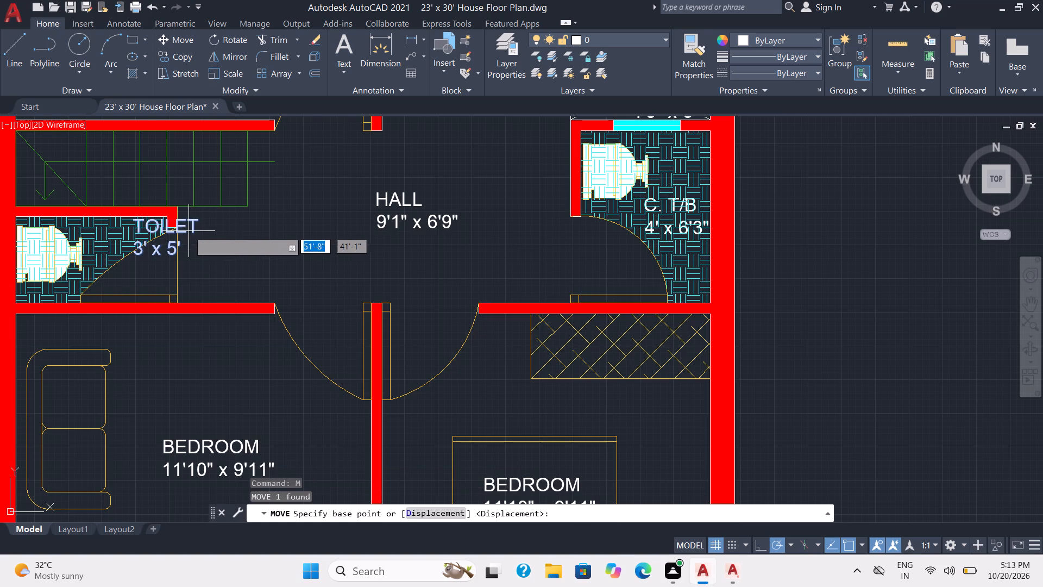
left_click(180, 231)
scroll(144, 254, "up", 2)
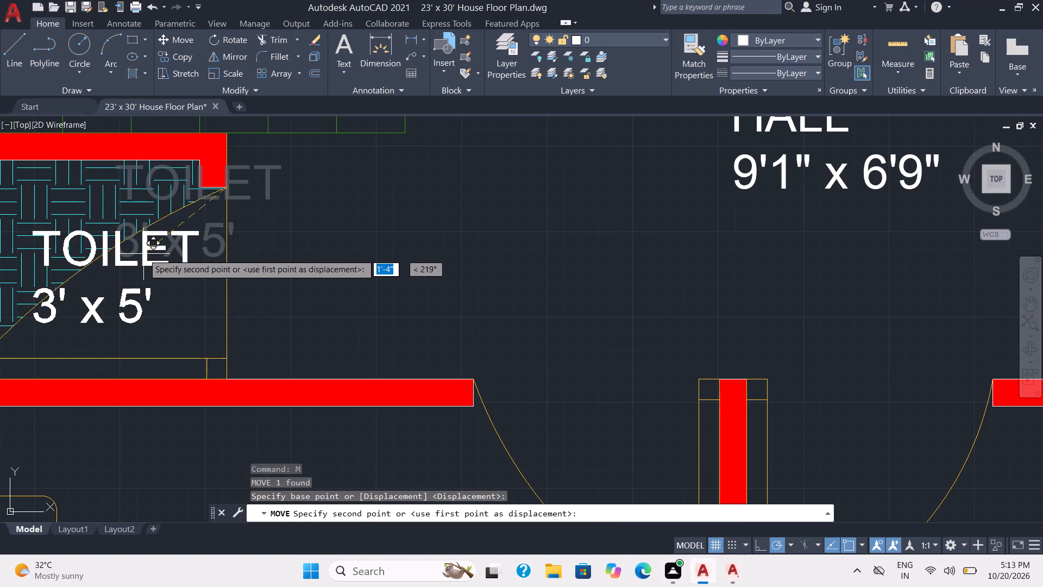
left_click(136, 254)
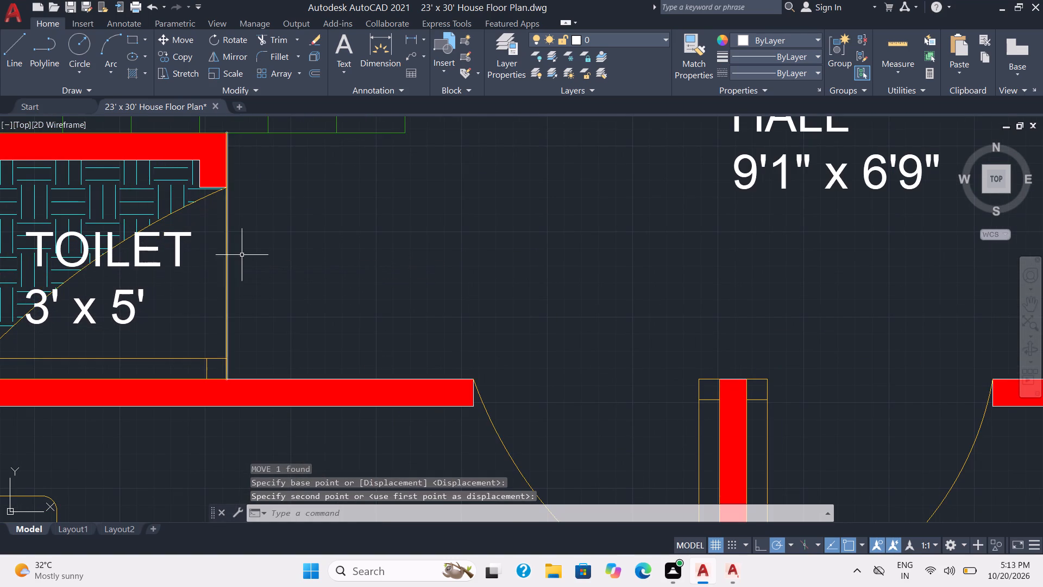
Change the dimension line of the BEDROOM label over the bed in the lower-right room to 10'1" x 11'.
scroll(242, 255, "down", 3)
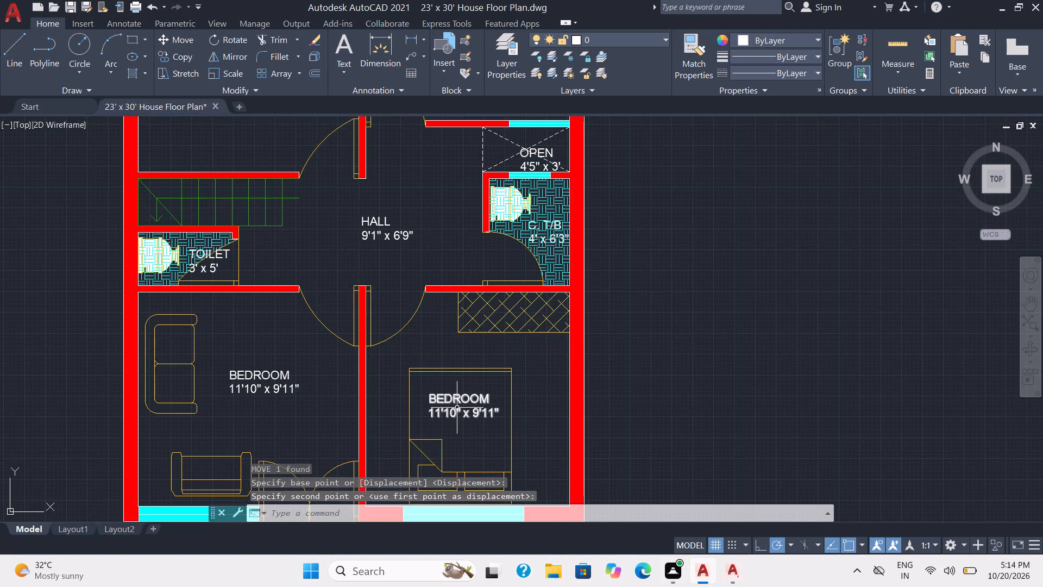
middle_click_drag(467, 419, 443, 349)
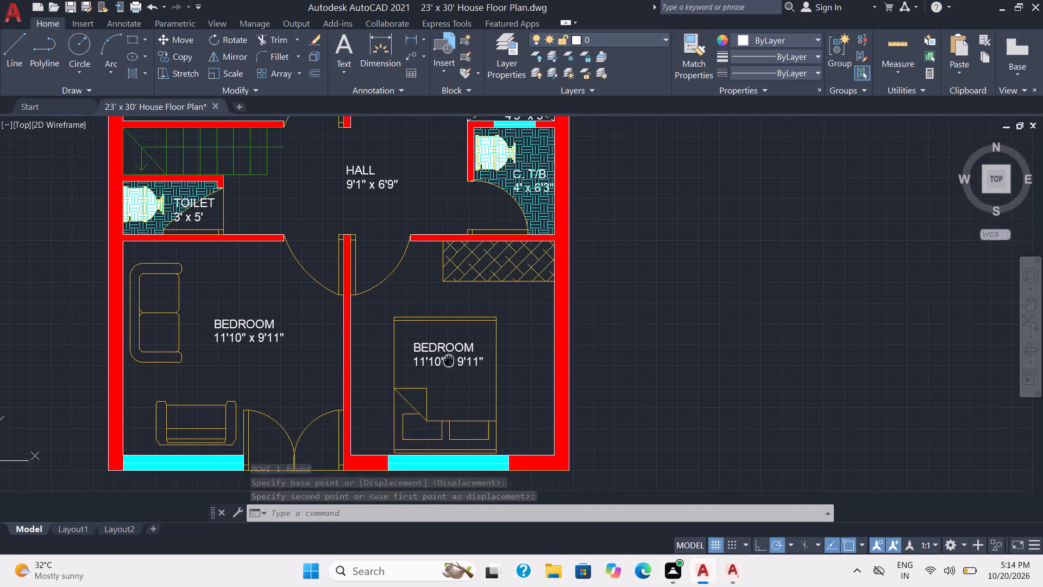
middle_click_drag(443, 349, 429, 315)
scroll(426, 314, "up", 1)
double_click(397, 304)
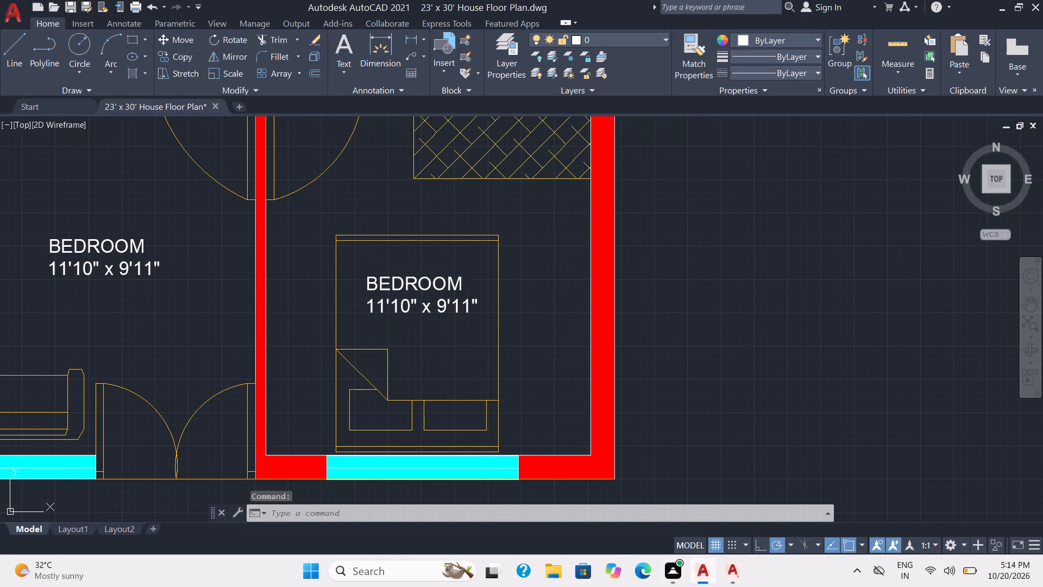
left_click(410, 308)
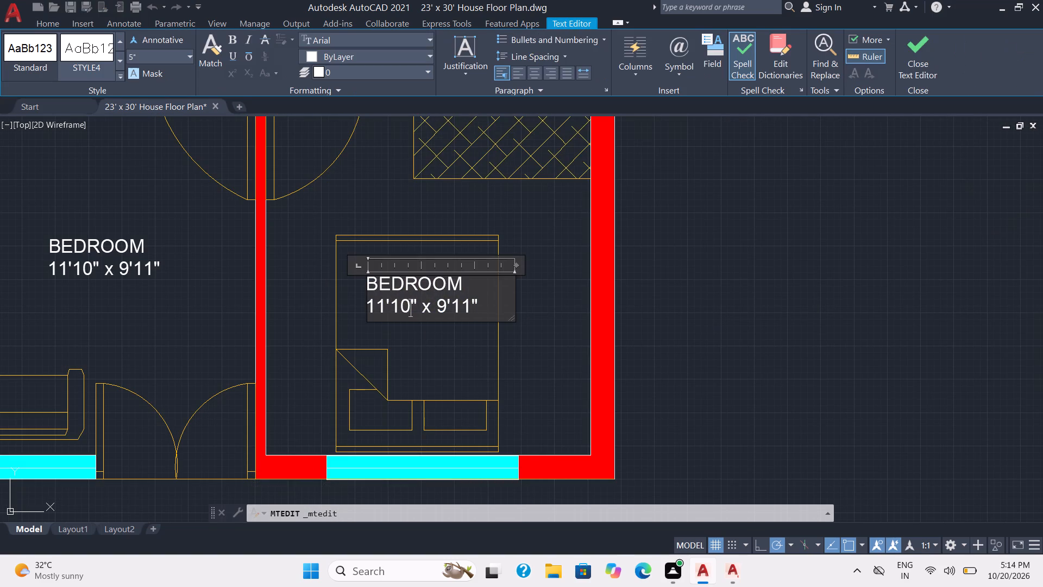
key("BackSpace")
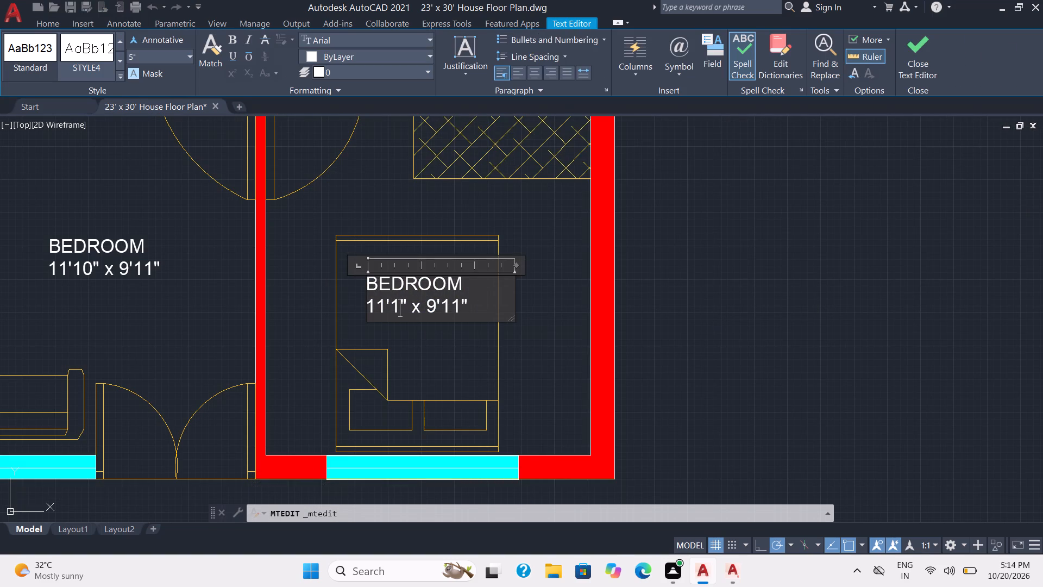
left_click(384, 309)
key("BackSpace")
key("0")
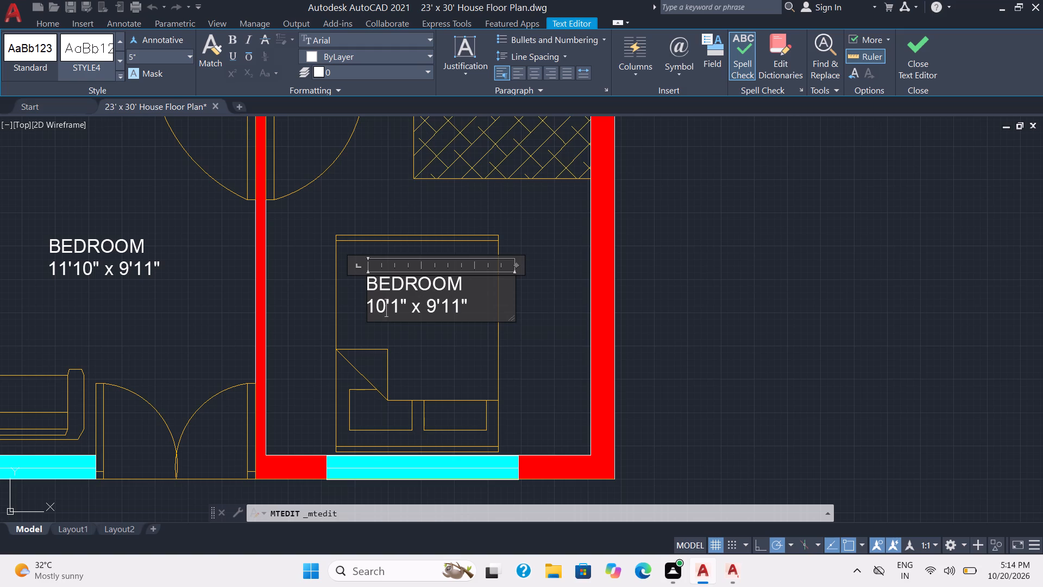
left_click(440, 302)
key("backslash")
key("BackSpace")
key("BackSpace")
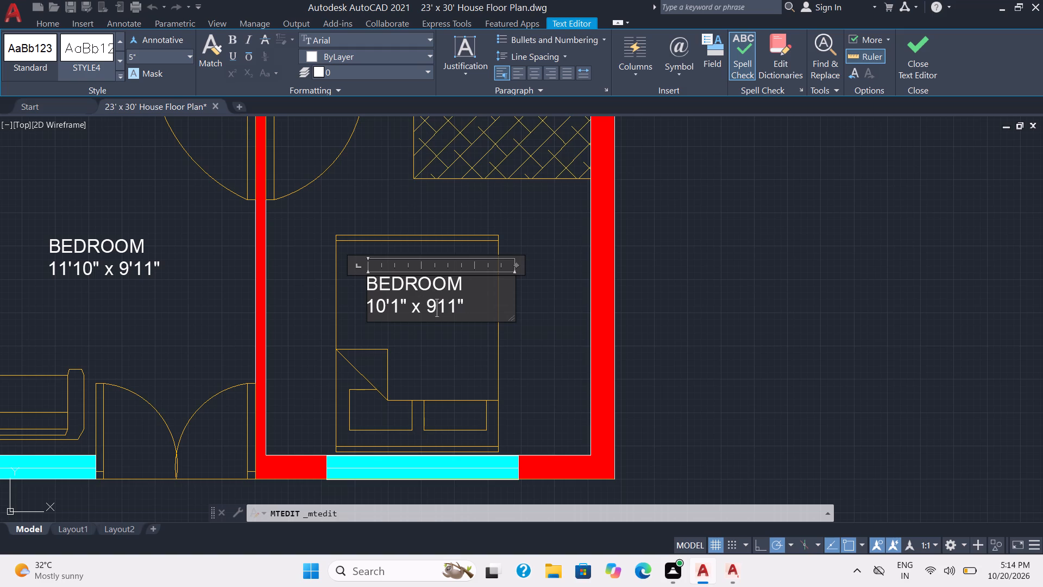
key("BackSpace")
left_click(454, 302)
key("BackSpace")
key("apostrophe")
left_click(457, 351)
Change the room name in the BEDROOM label of the lower-left room with the sofas to DRAWING.
scroll(297, 317, "down", 2)
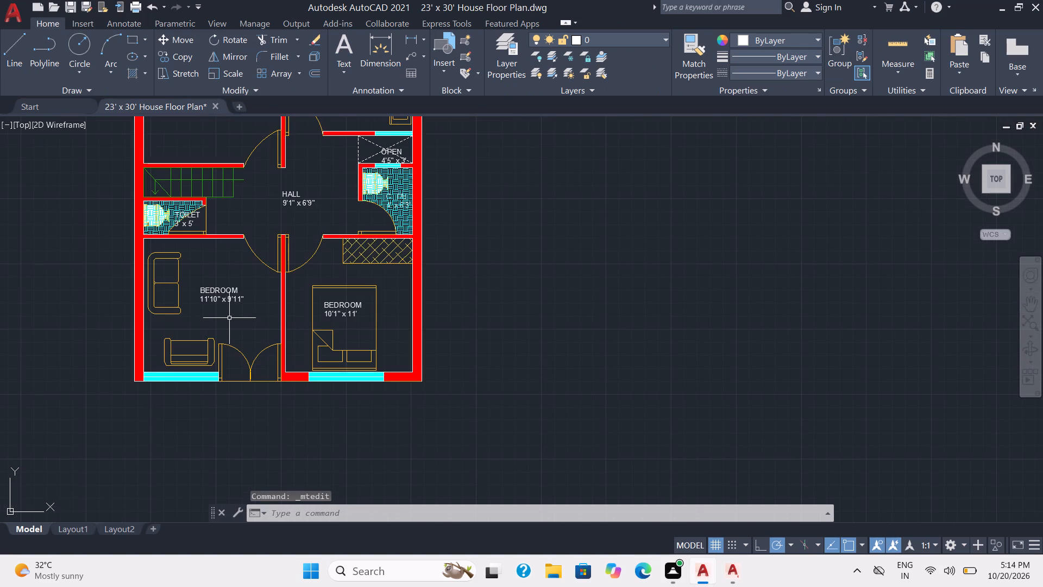
scroll(227, 319, "up", 1)
middle_click_drag(209, 320, 323, 335)
scroll(323, 333, "up", 2)
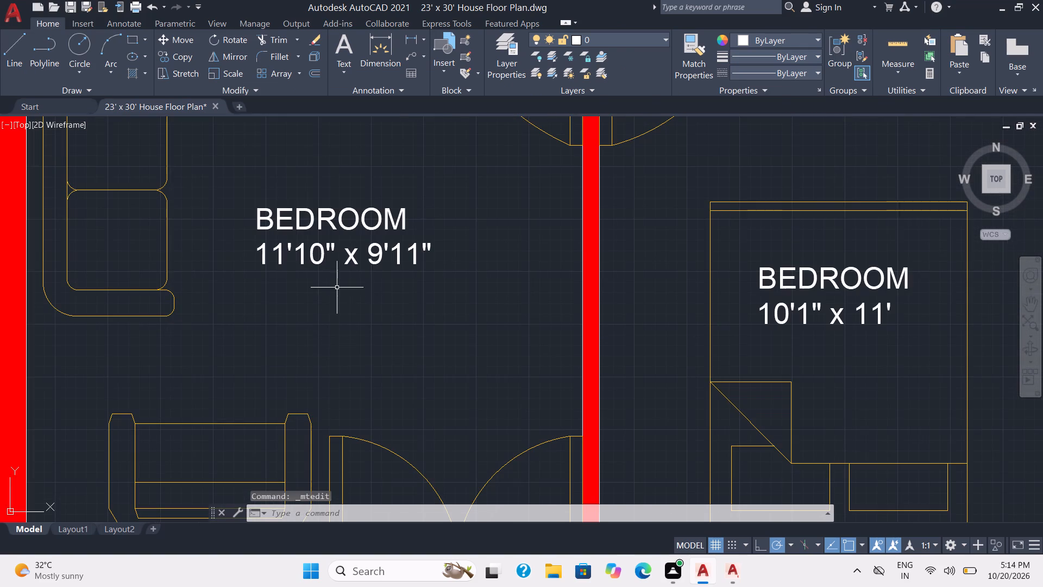
double_click(399, 223)
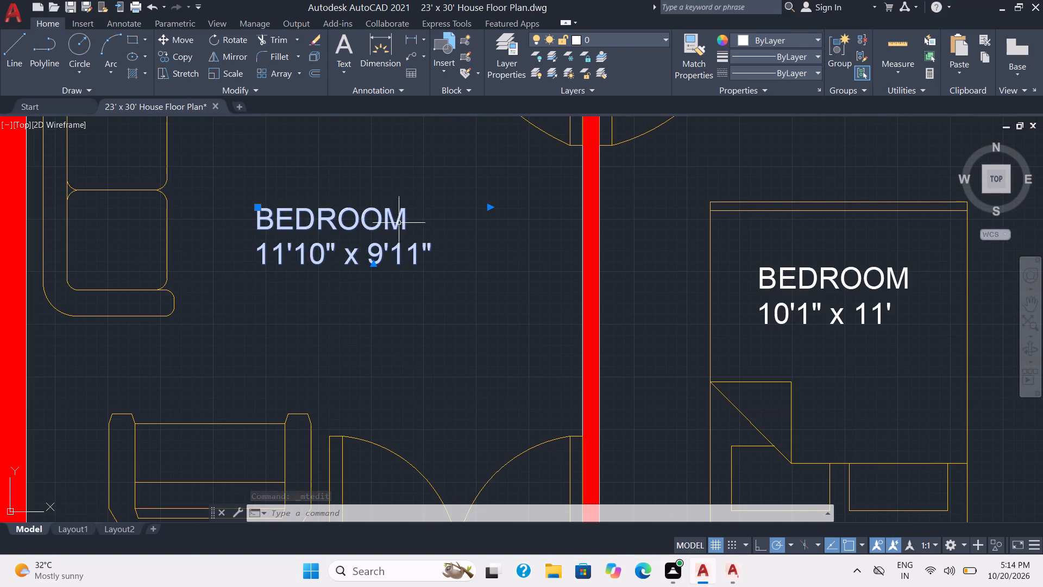
left_click(413, 222)
key("BackSpace")
key("BackSpace")
key("BackSpace")
key("BackSpace")
key("BackSpace")
key("BackSpace")
key("BackSpace")
key("BackSpace")
key("BackSpace")
key("BackSpace")
key("BackSpace")
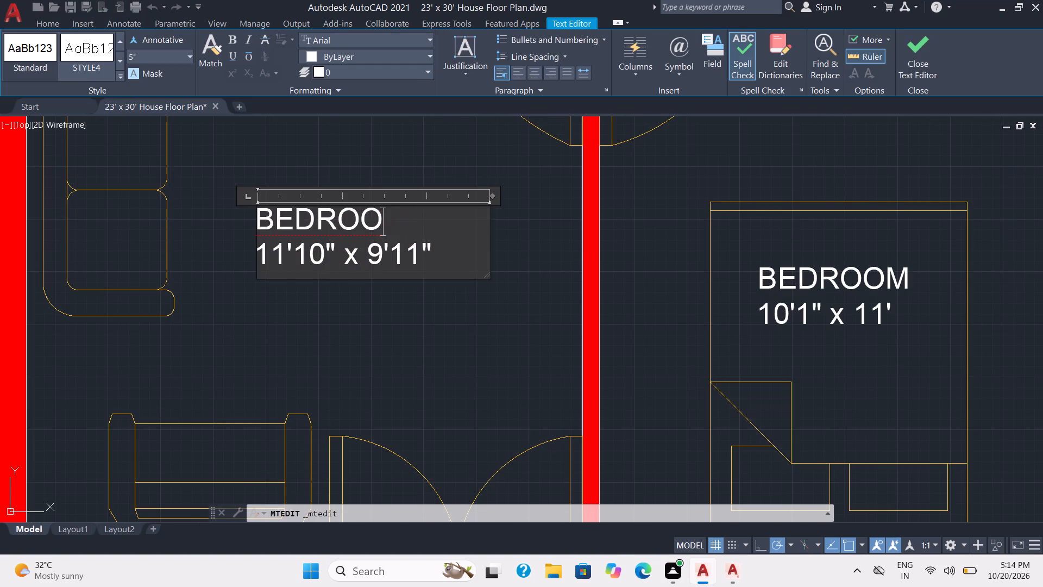
type("DR")
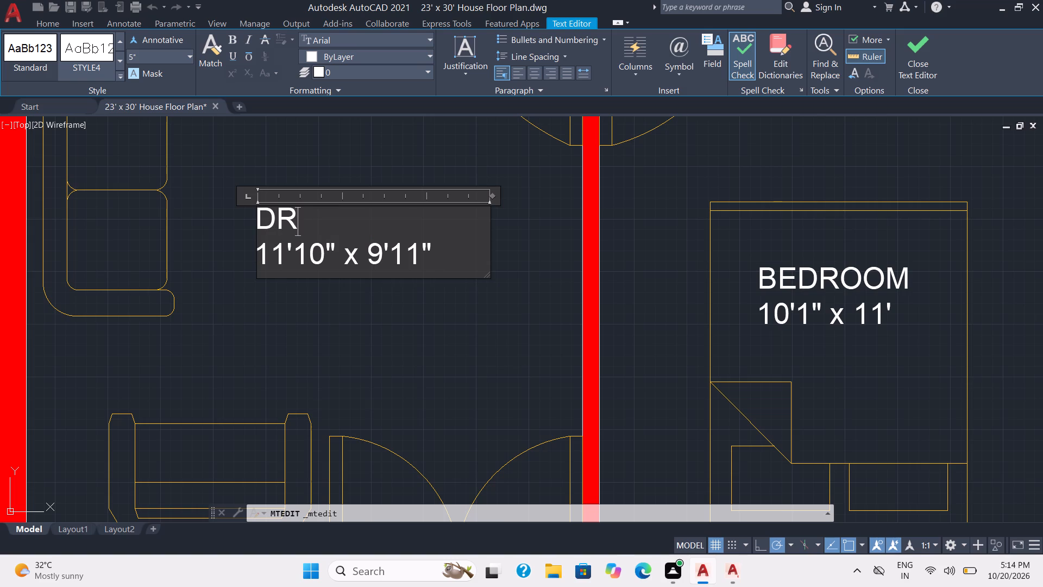
type("AWIN")
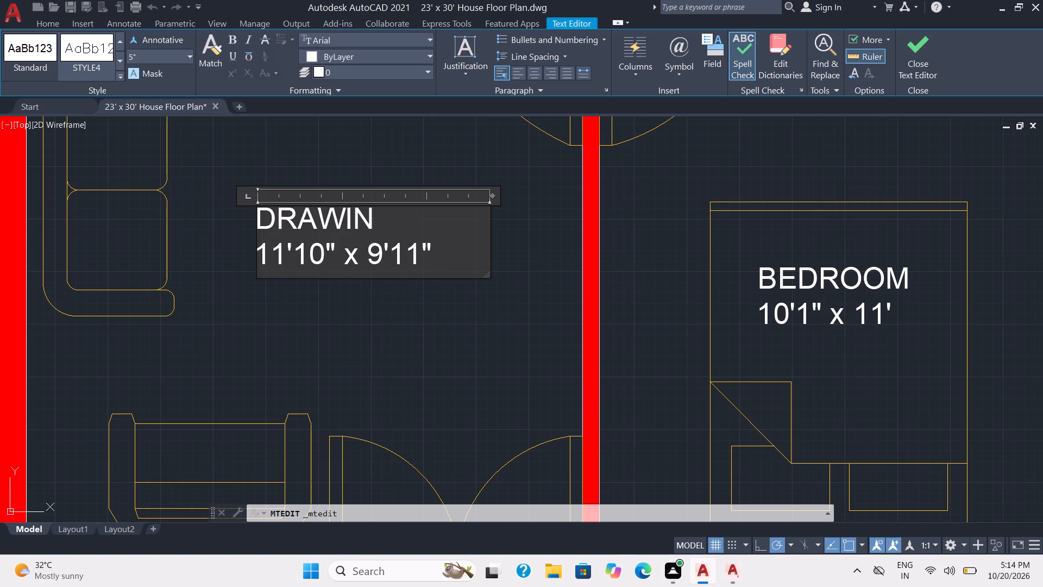
key("g")
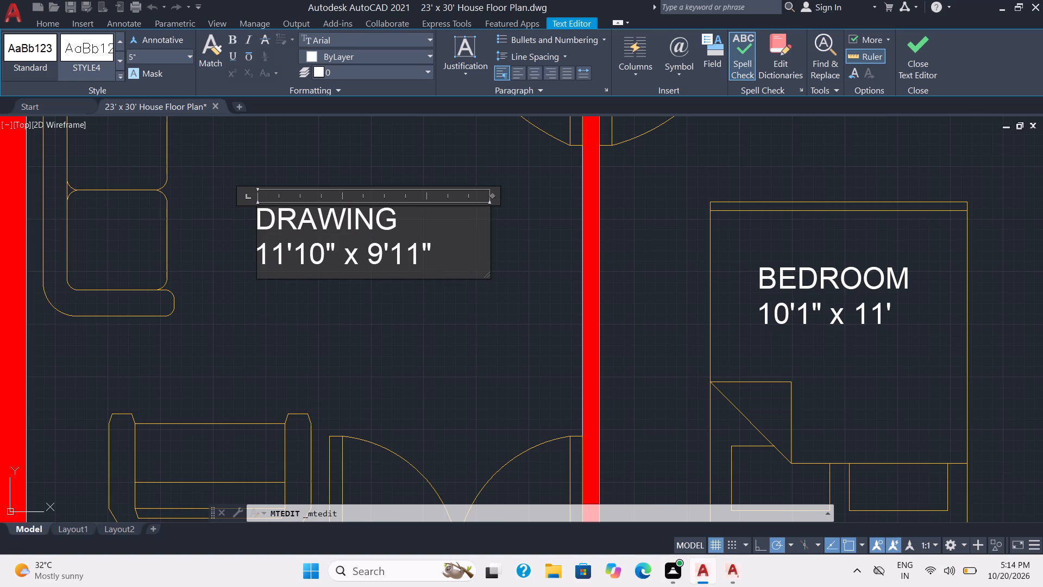
Change the dimension line of the DRAWING label to 11' x 11'.
left_click(340, 250)
key("BackSpace")
key("BackSpace")
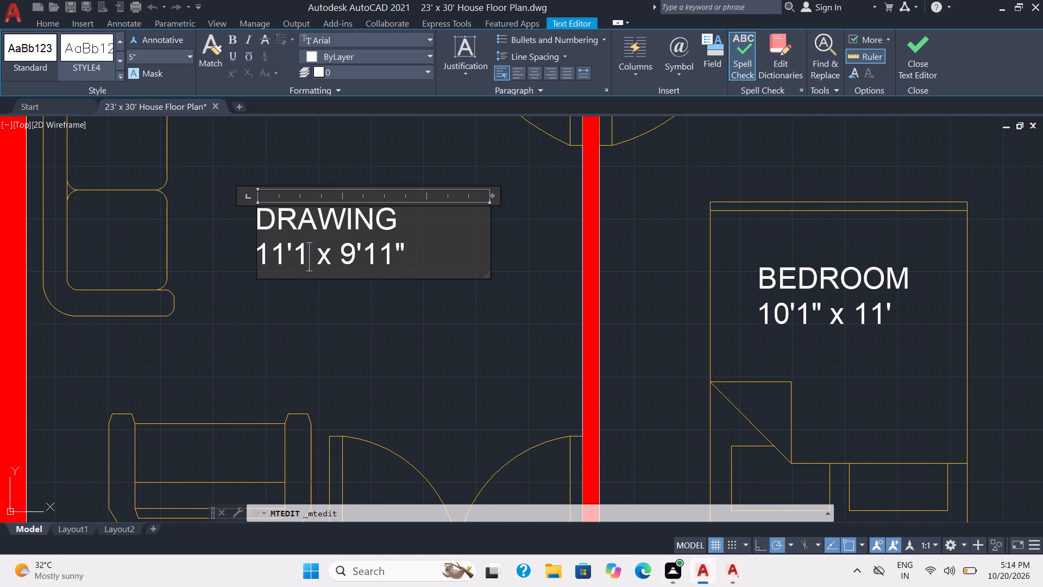
key("BackSpace")
left_click(348, 255)
key("BackSpace")
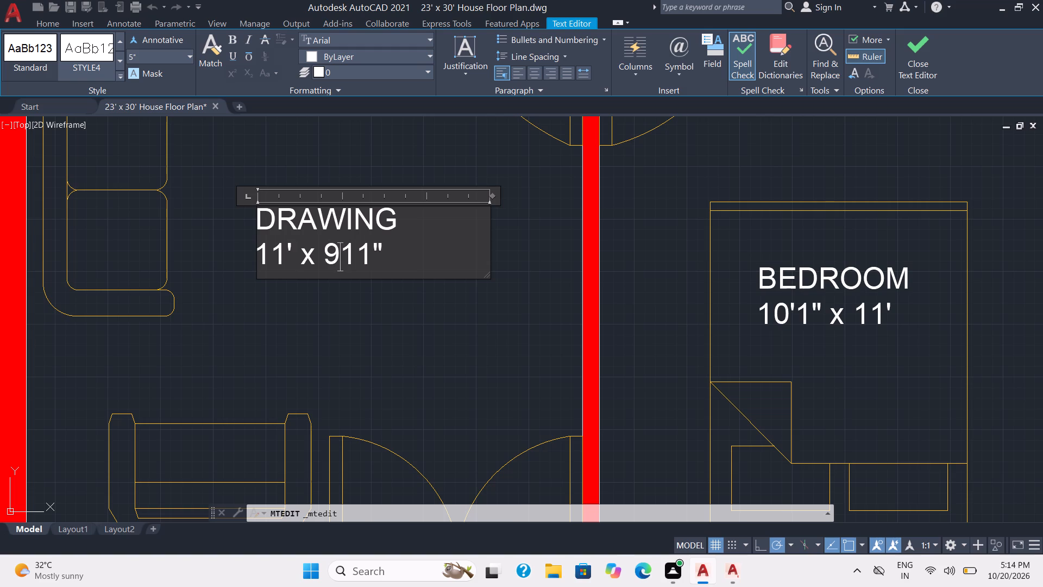
key("BackSpace")
left_click(385, 243)
key("BackSpace")
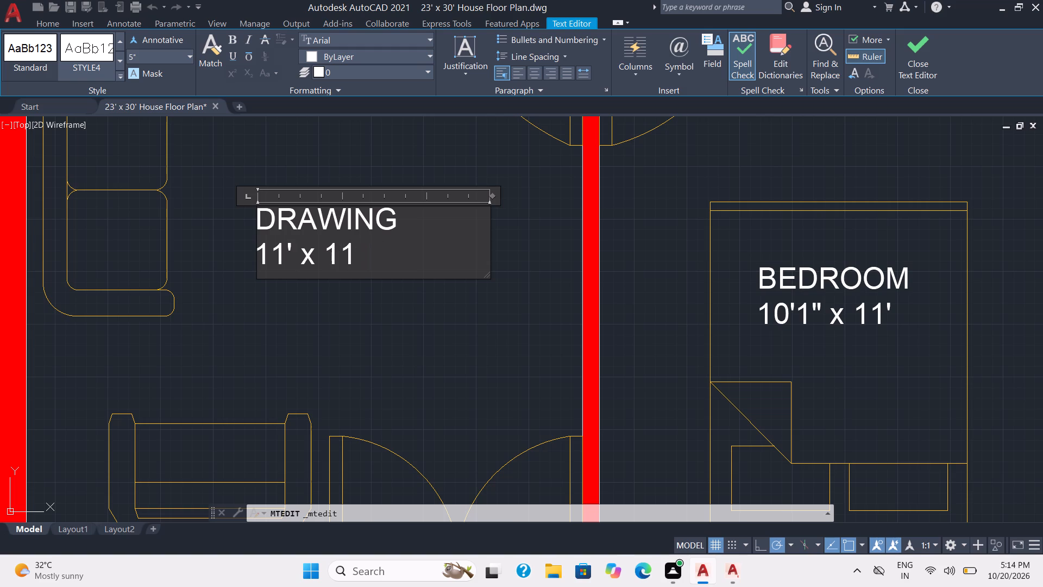
key("semicolon")
key("BackSpace")
key("apostrophe")
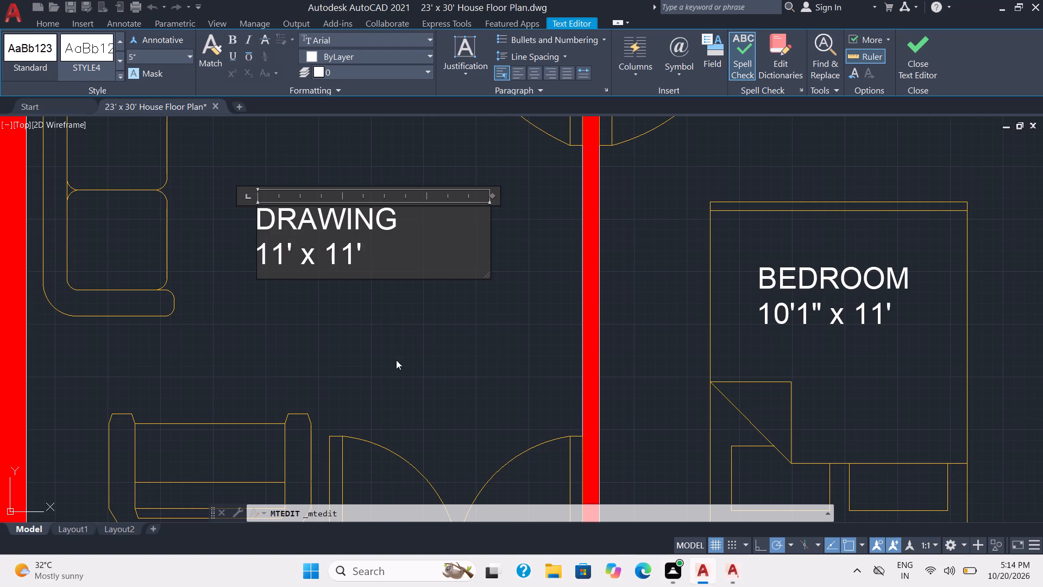
left_click(396, 360)
scroll(396, 360, "down", 2)
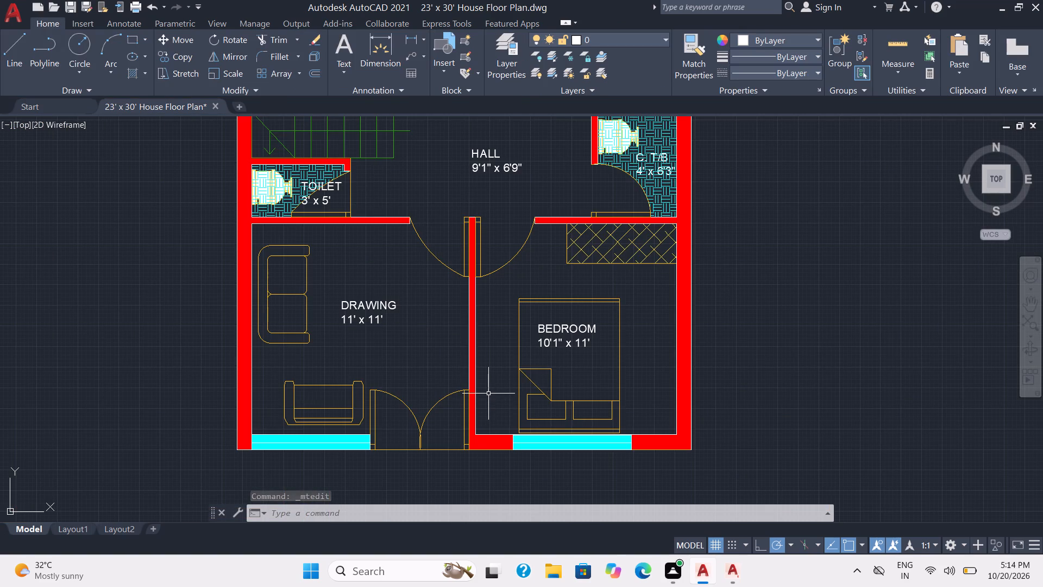
Save the floor plan drawing.
key("ctrl+s")
Add a linear dimension for the house's overall width between the outer corners of the top wall, placed just above the plan.
scroll(488, 394, "down", 1)
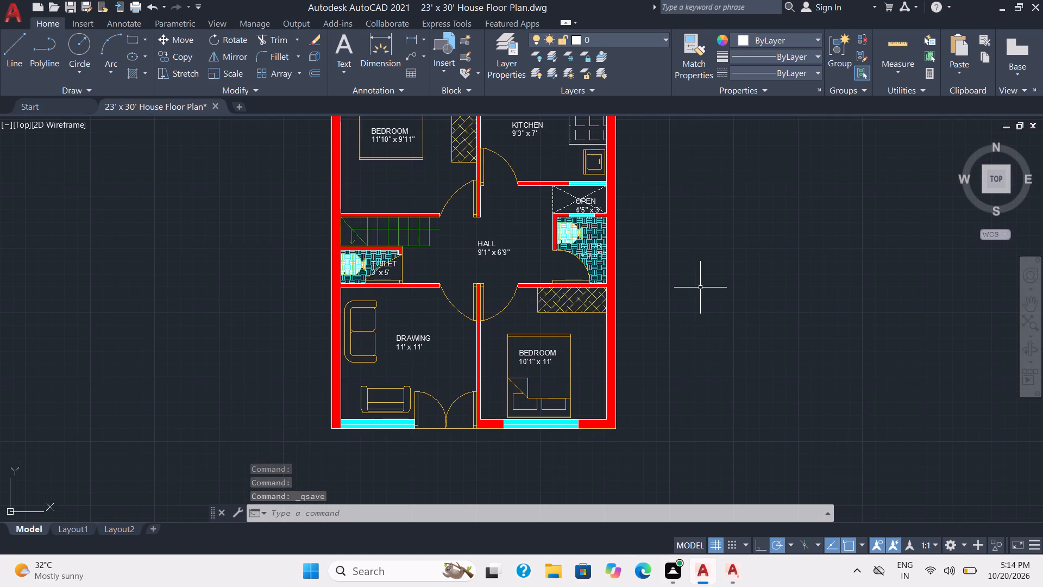
middle_click_drag(624, 242, 625, 288)
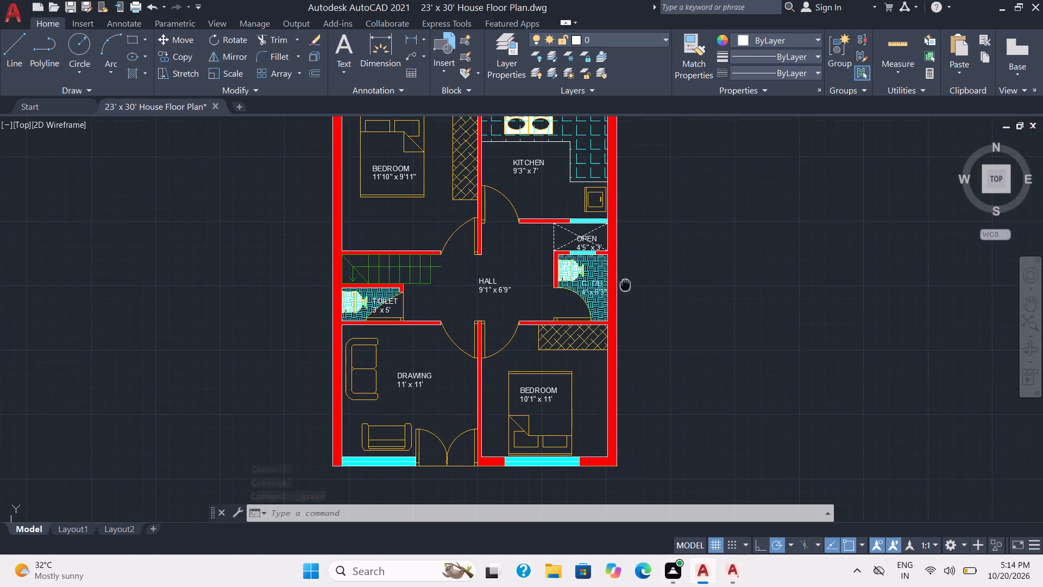
middle_click_drag(625, 288, 619, 323)
left_click(406, 40)
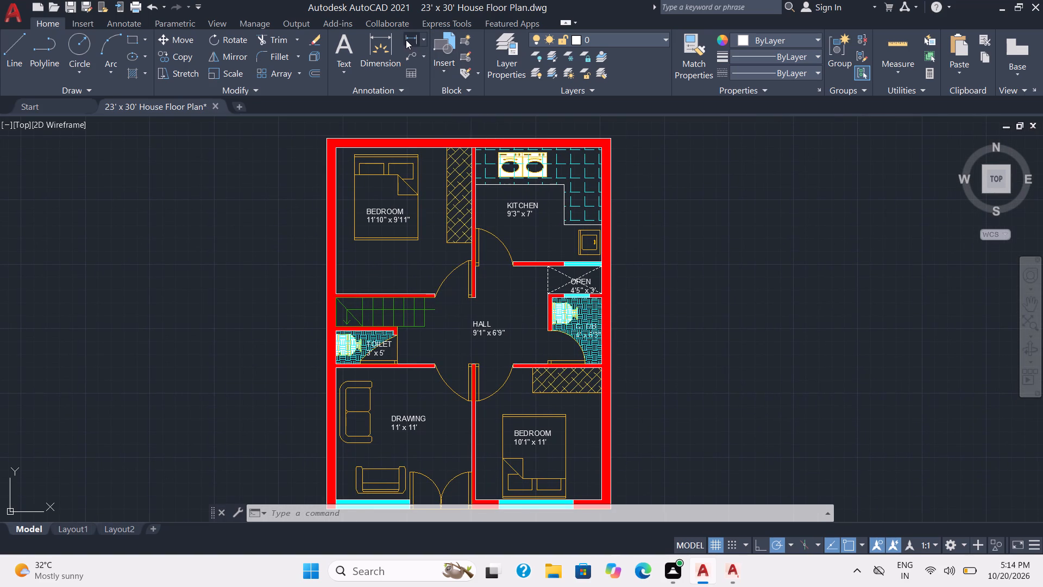
scroll(597, 179, "up", 1)
scroll(598, 179, "down", 2)
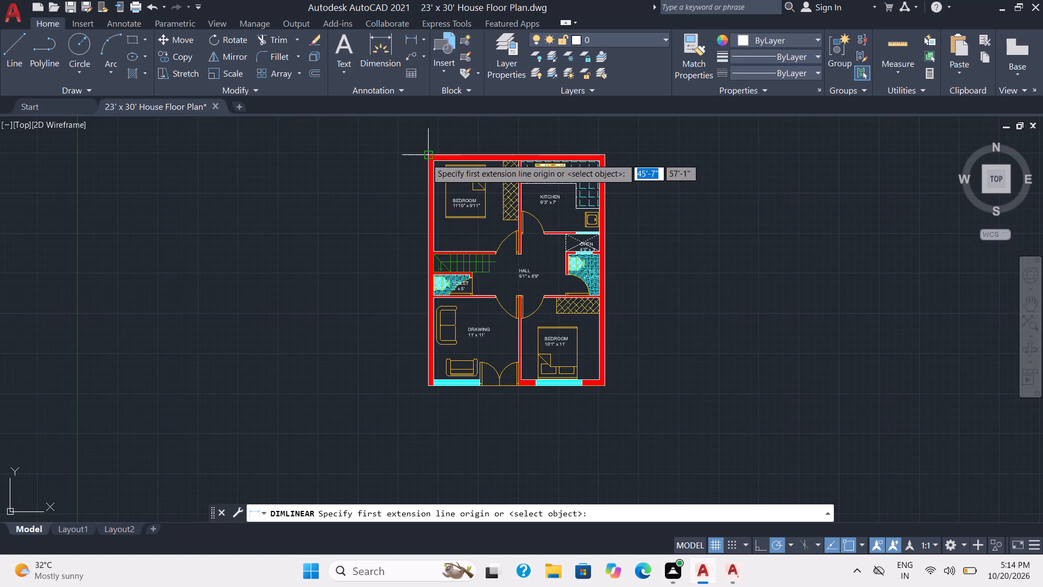
left_click(426, 158)
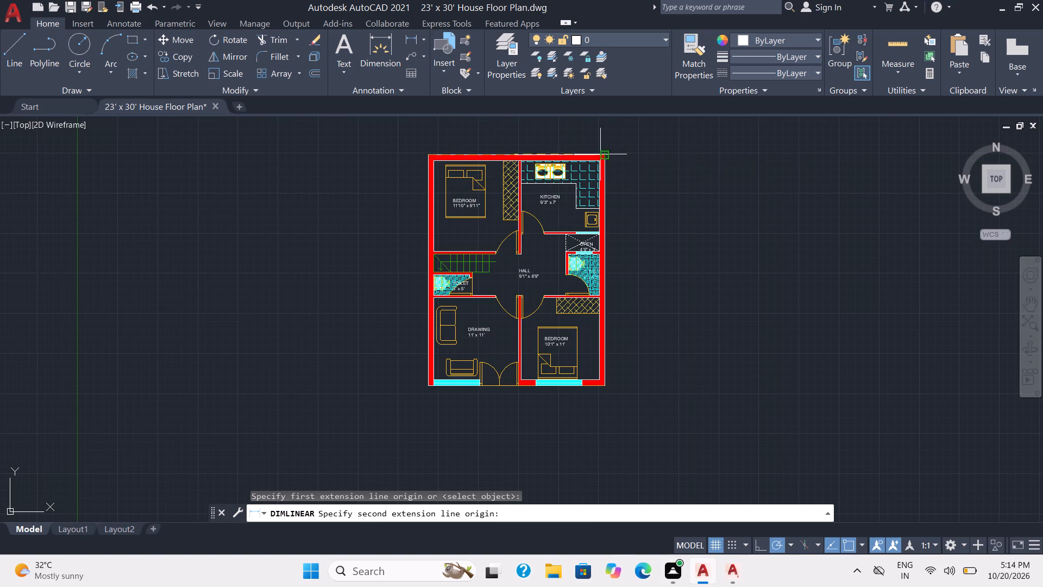
left_click(601, 155)
left_click(598, 136)
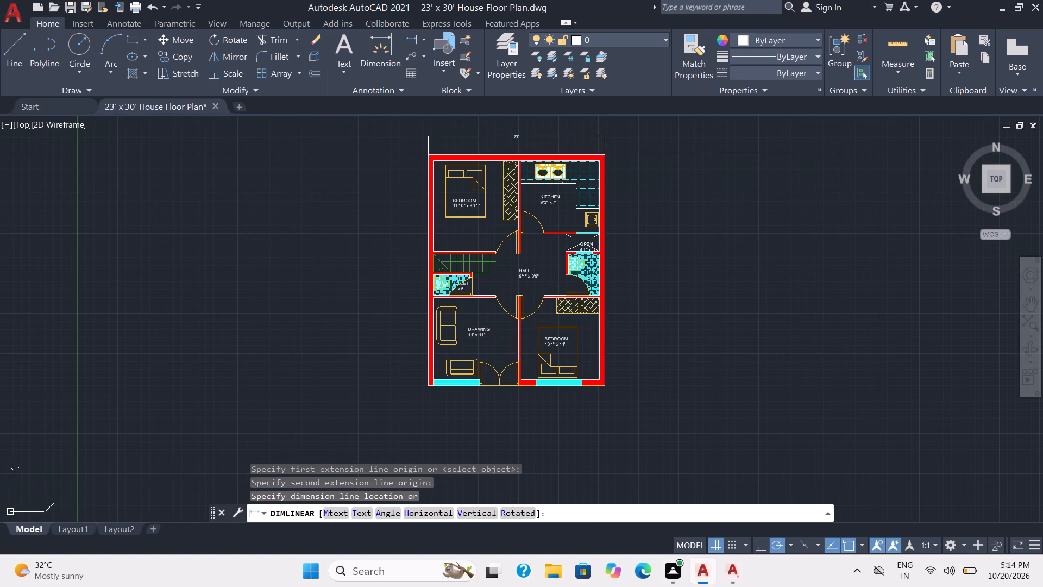
Add a linear dimension for the house's overall length between the outer corners of the right wall, placed just outside the plan.
key("space")
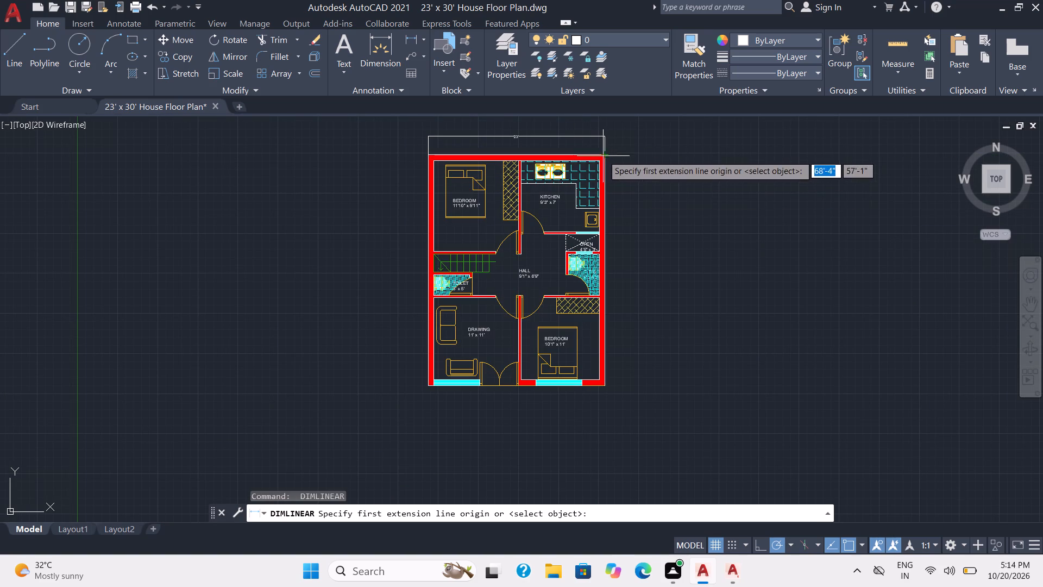
left_click(603, 155)
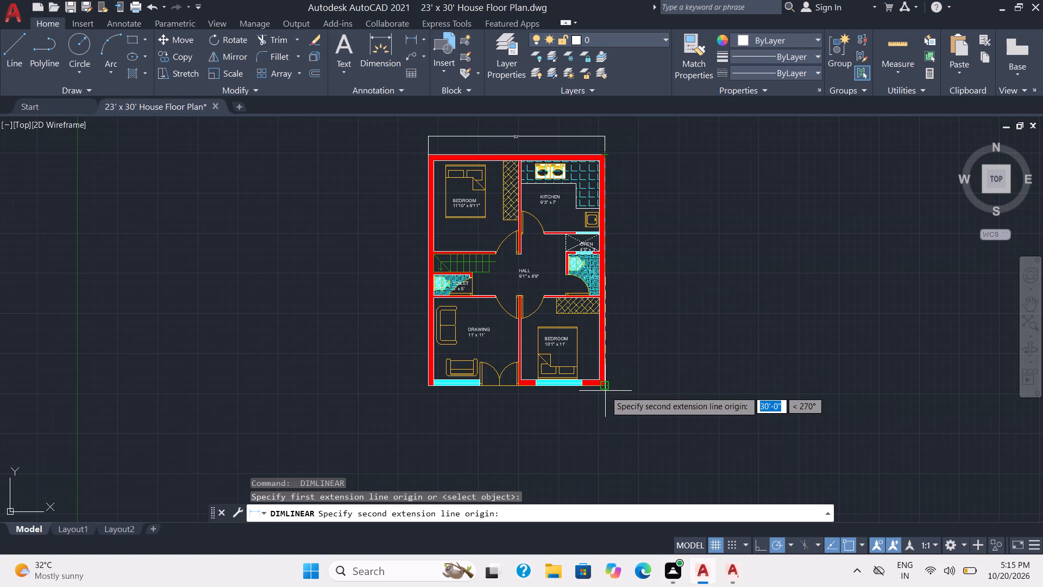
left_click(605, 386)
left_click(619, 386)
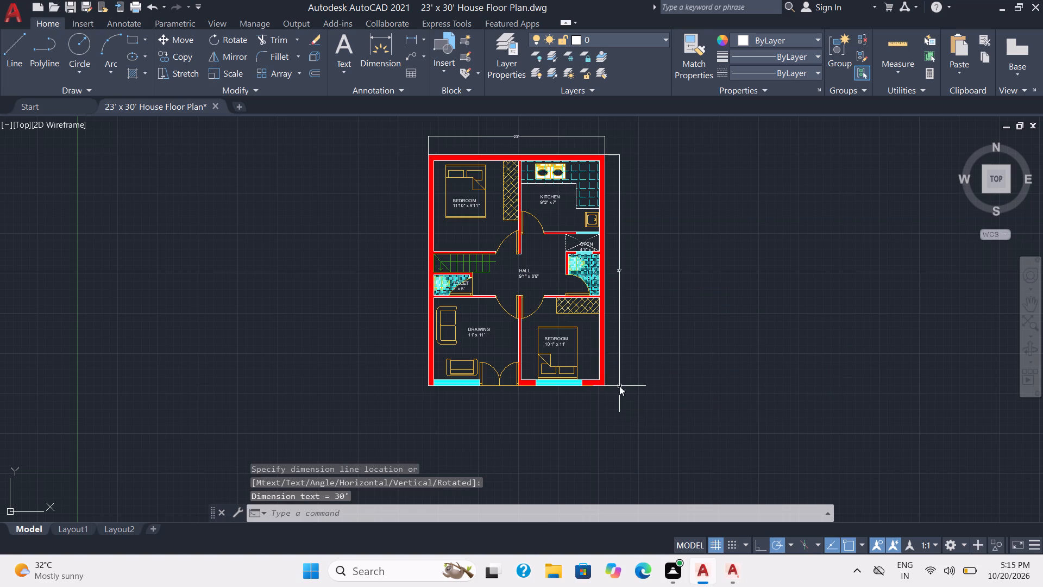
key("Escape")
Save the drawing with the two overall dimensions.
scroll(663, 360, "up", 1)
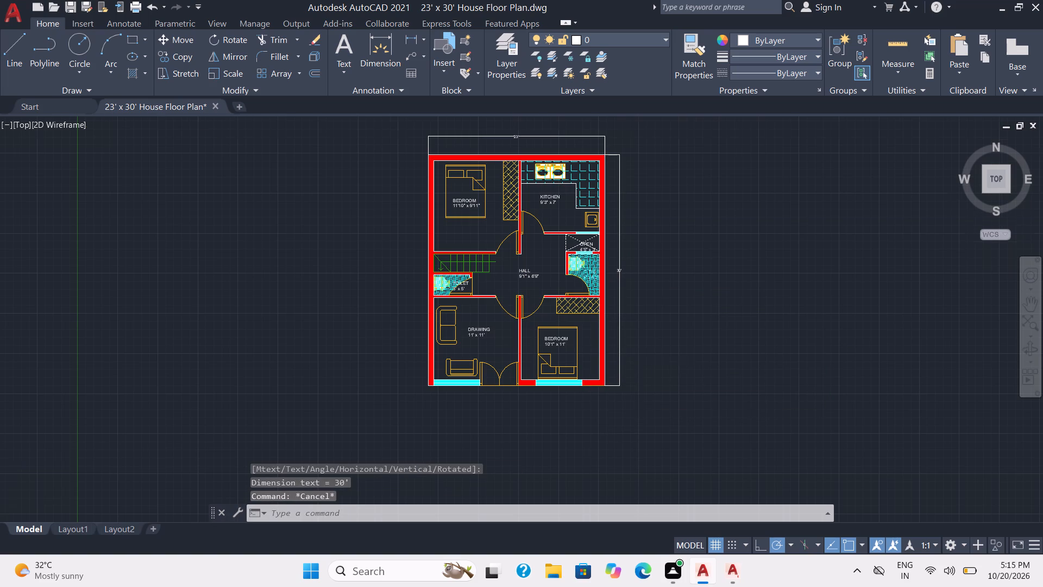
scroll(663, 360, "up", 2)
middle_click_drag(587, 275, 644, 470)
scroll(607, 376, "down", 2)
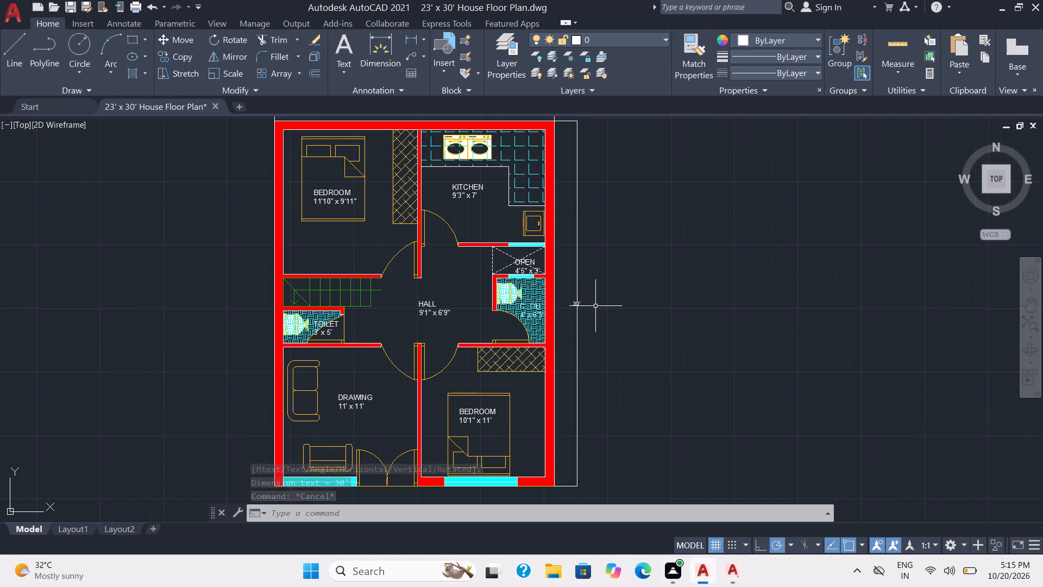
scroll(595, 306, "down", 1)
key("ctrl+s")
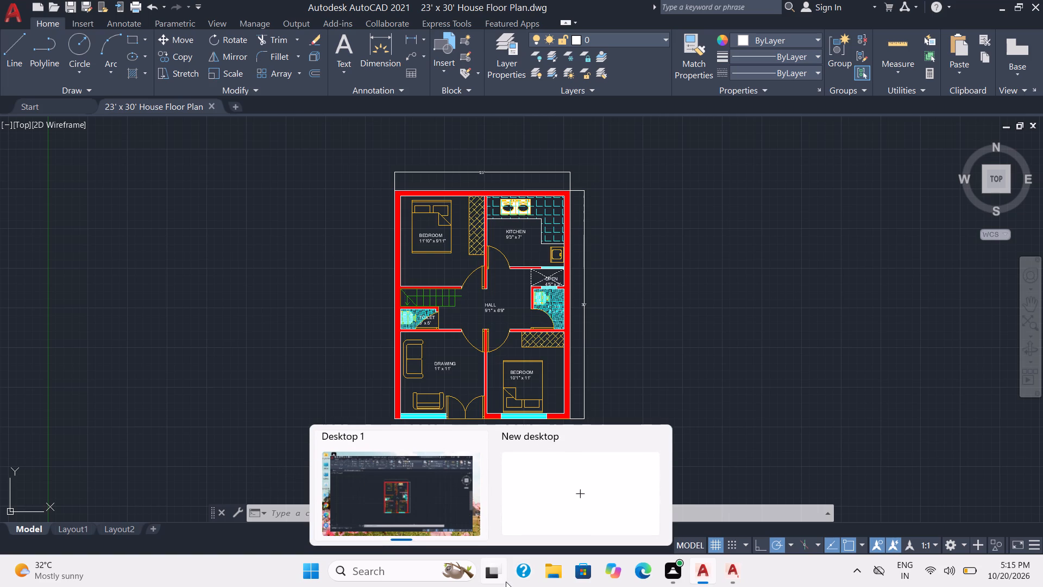
Examine the plan up close, checking the lower rooms, the OPEN area and the C. T/B bathroom with their labels.
scroll(613, 346, "up", 2)
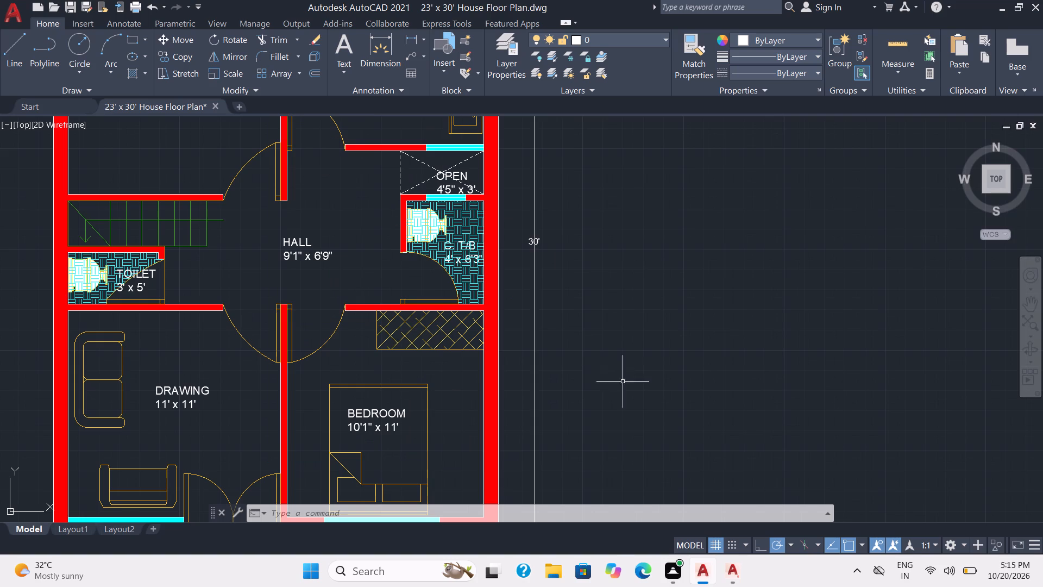
scroll(703, 477, "down", 1)
scroll(645, 436, "down", 1)
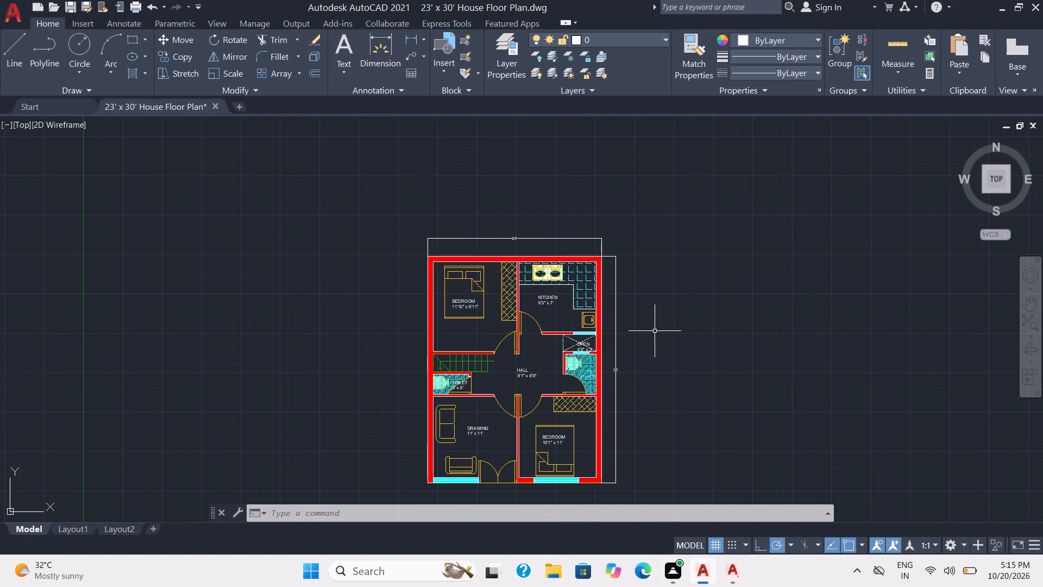
middle_click_drag(595, 451, 579, 298)
scroll(577, 297, "up", 1)
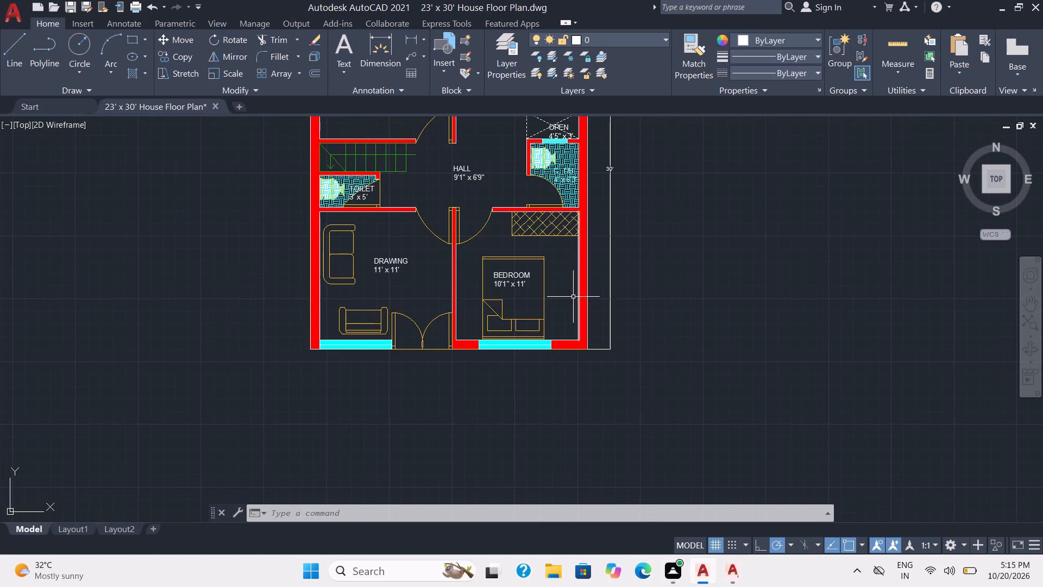
scroll(538, 304, "up", 1)
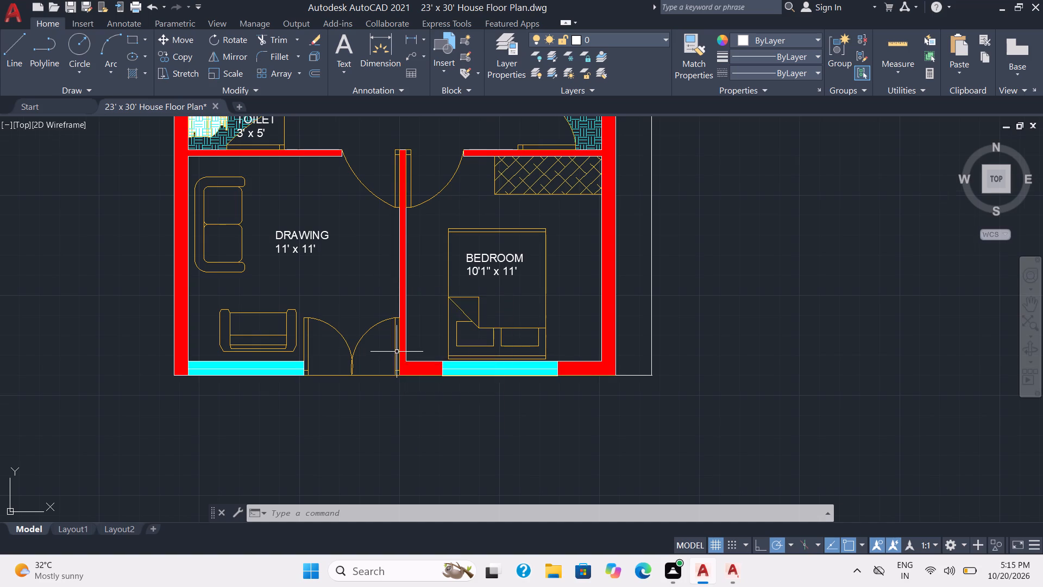
scroll(397, 352, "down", 1)
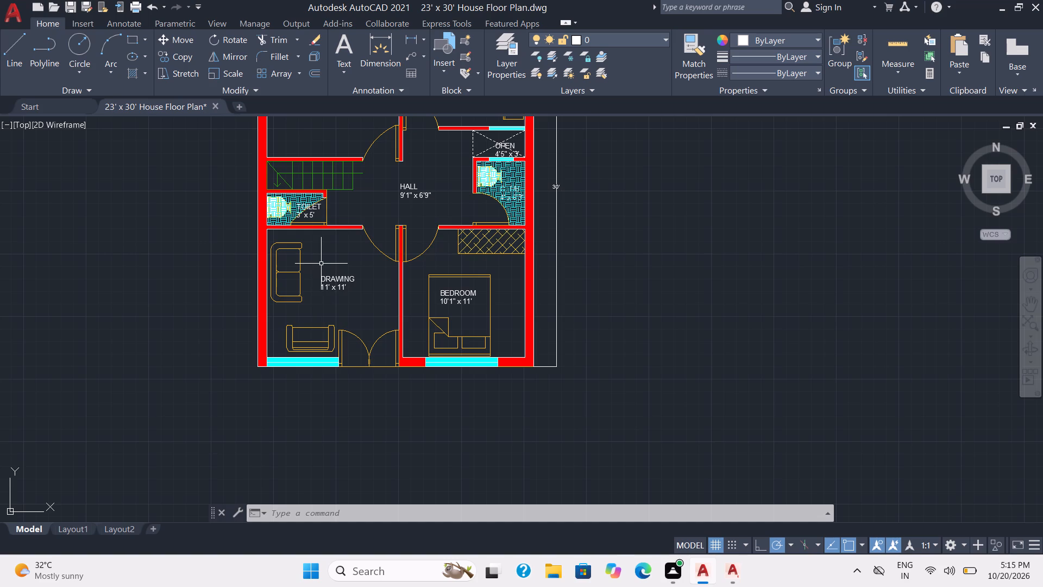
scroll(321, 264, "up", 1)
scroll(749, 280, "down", 1)
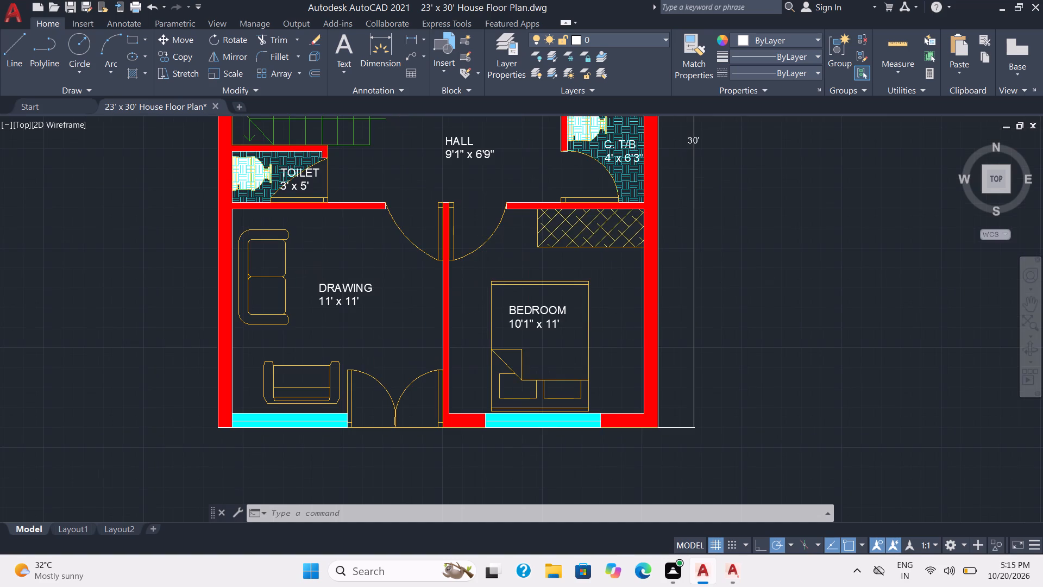
middle_click_drag(749, 280, 638, 525)
scroll(630, 505, "up", 2)
scroll(591, 429, "up", 2)
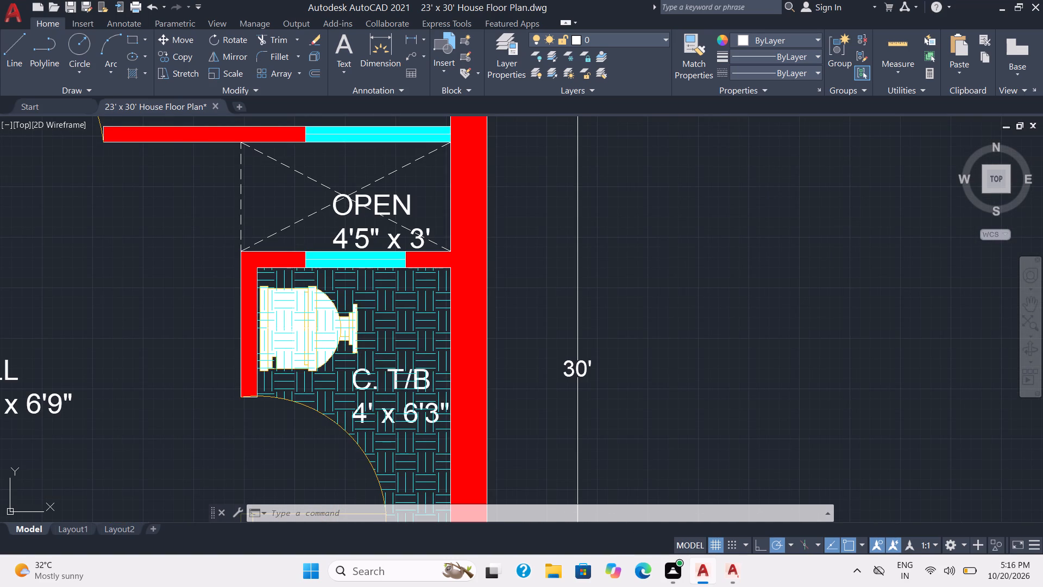
middle_click_drag(409, 339, 474, 244)
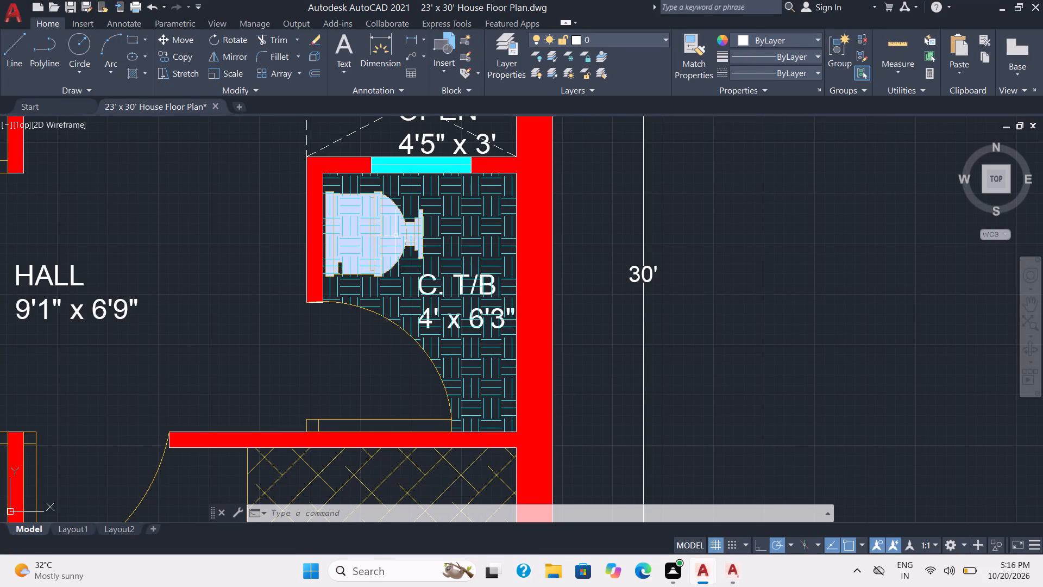
Open the floor hatch of the C. T/B room to examine its pattern settings, and close the hatch editor without changes.
left_click(474, 243)
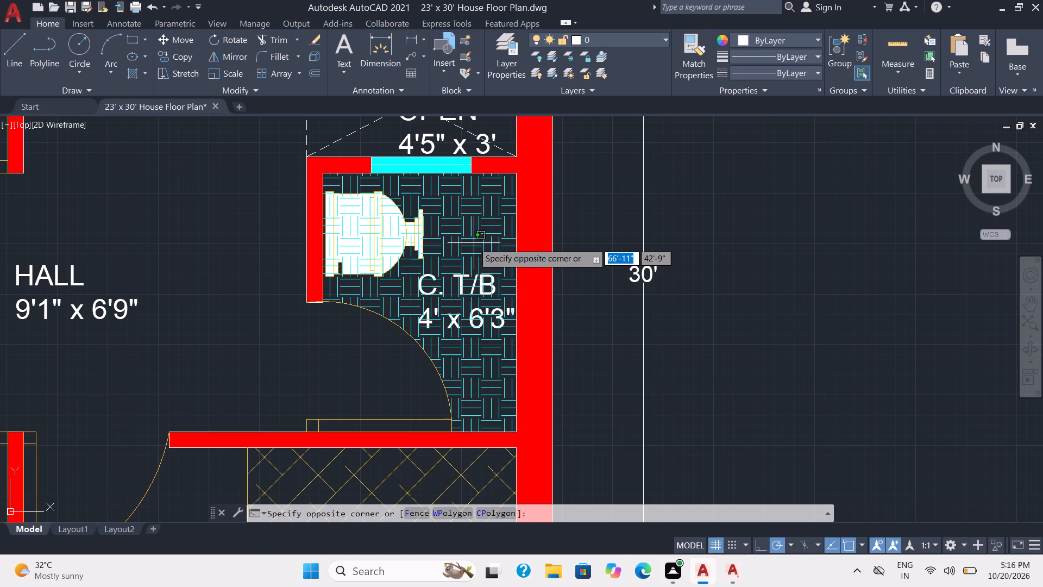
key("Escape")
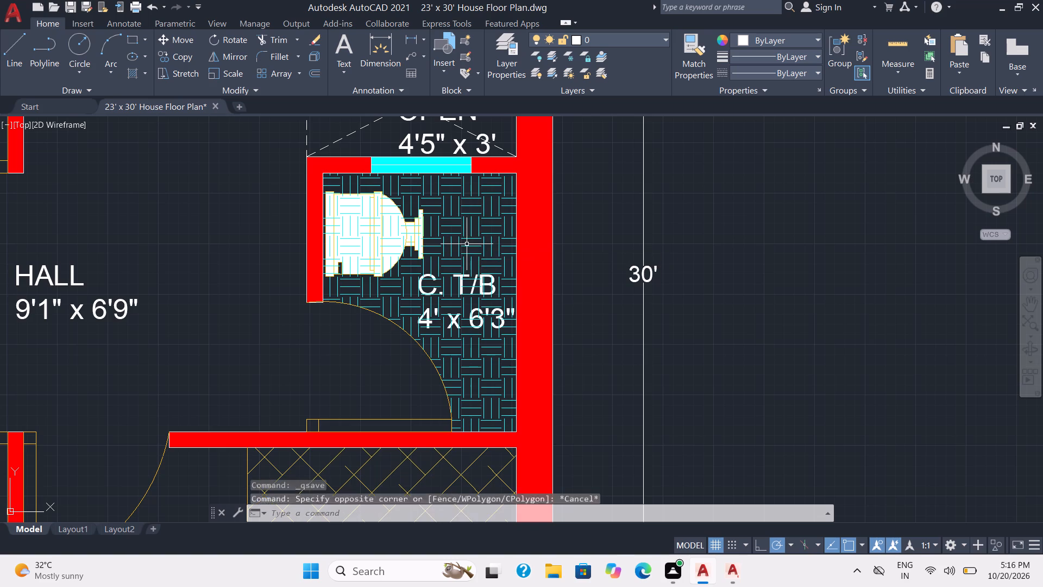
double_click(467, 244)
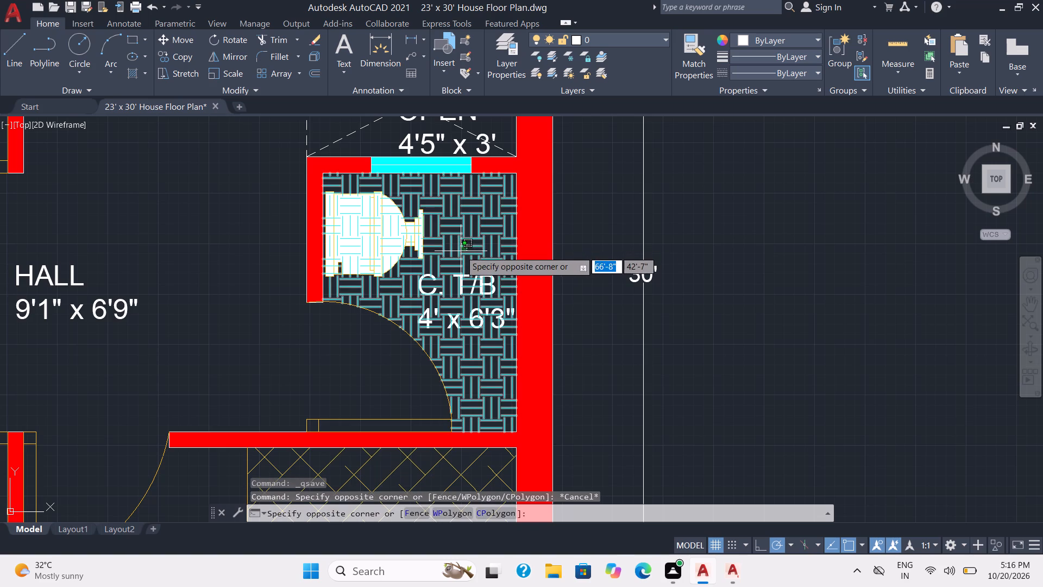
double_click(461, 251)
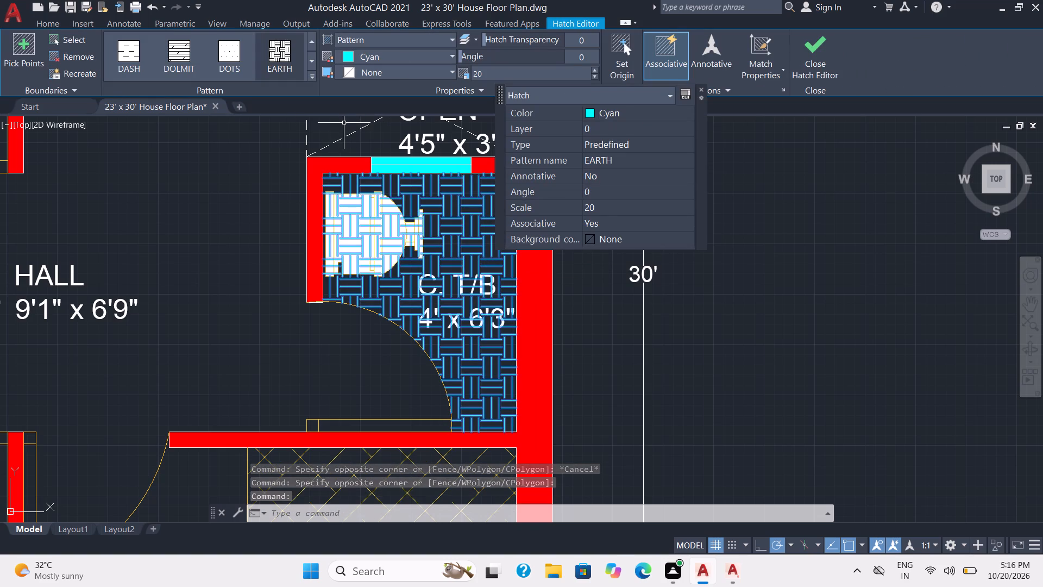
left_click(701, 88)
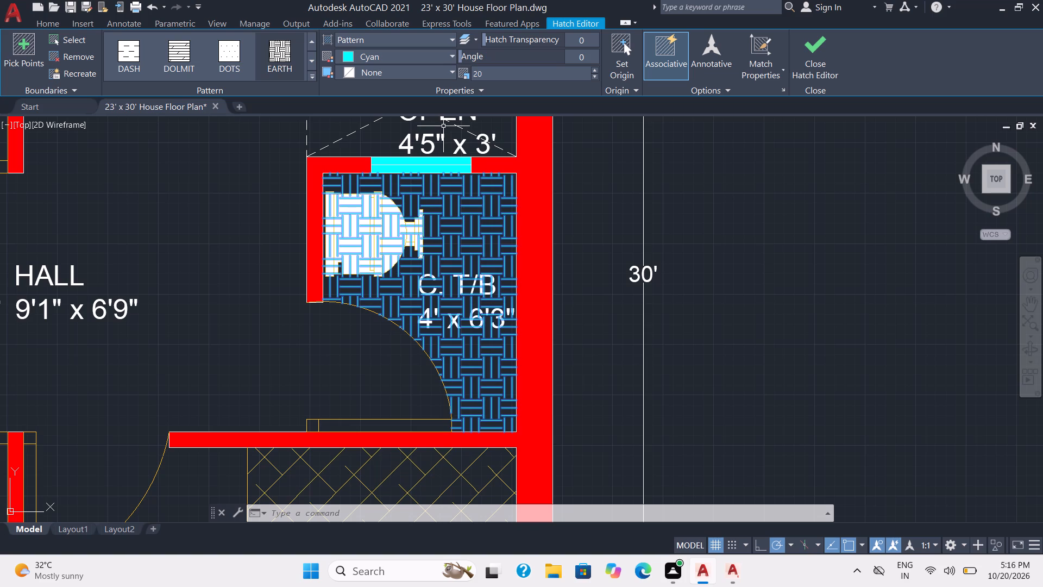
scroll(443, 126, "down", 1)
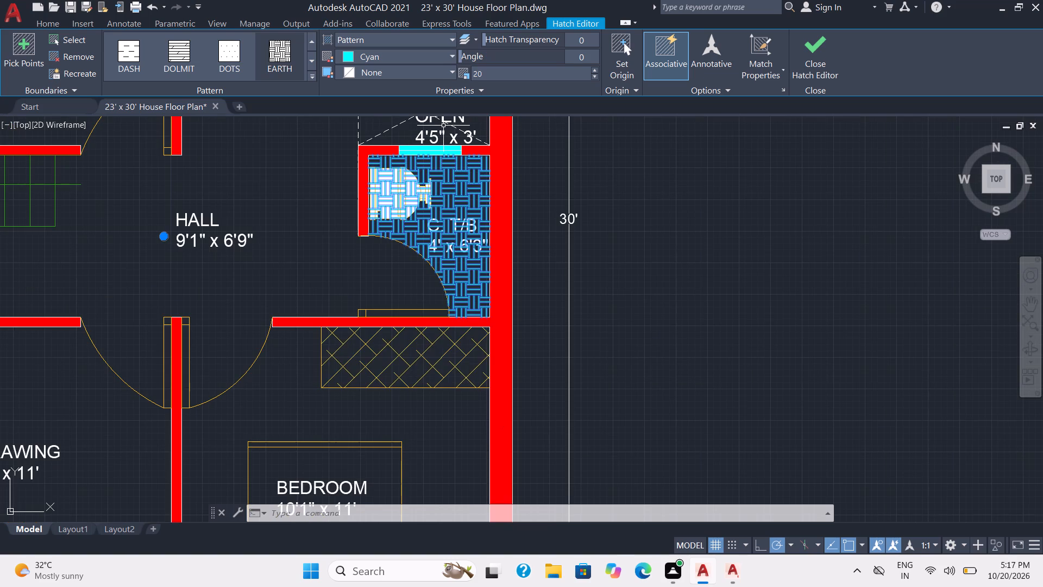
scroll(443, 126, "down", 1)
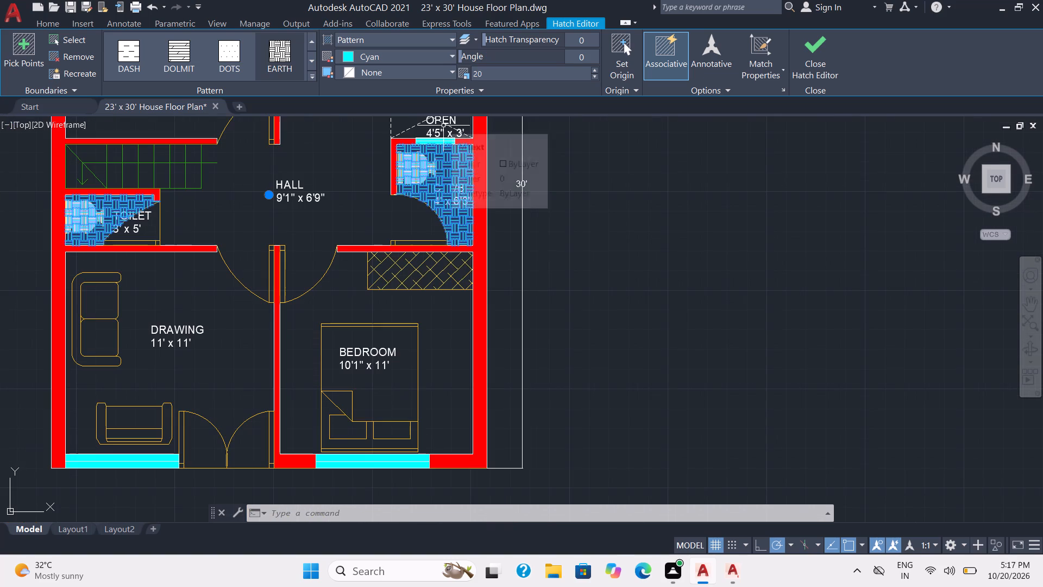
scroll(446, 186, "up", 1)
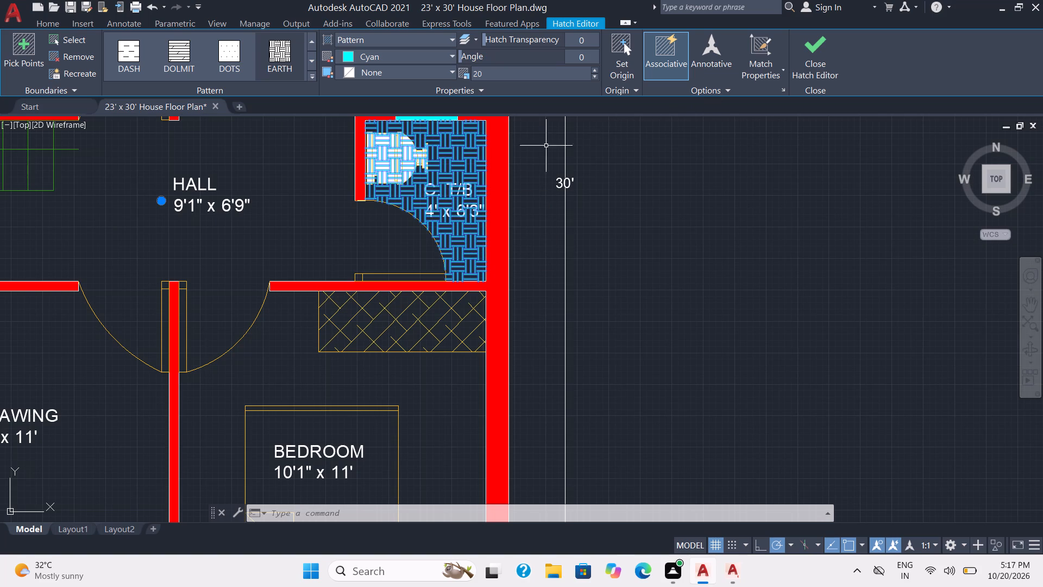
middle_click_drag(454, 183, 492, 312)
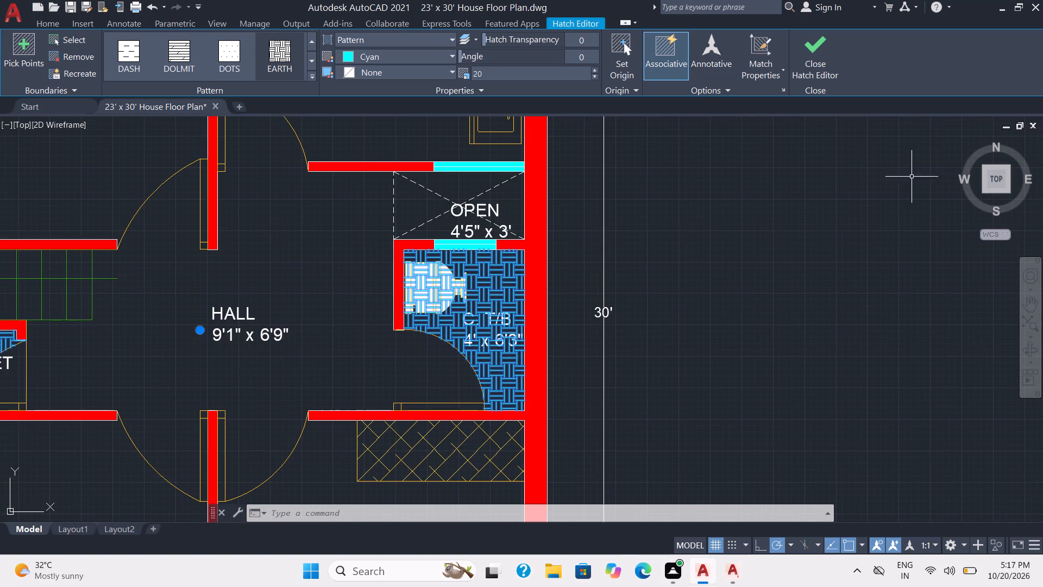
left_click(818, 54)
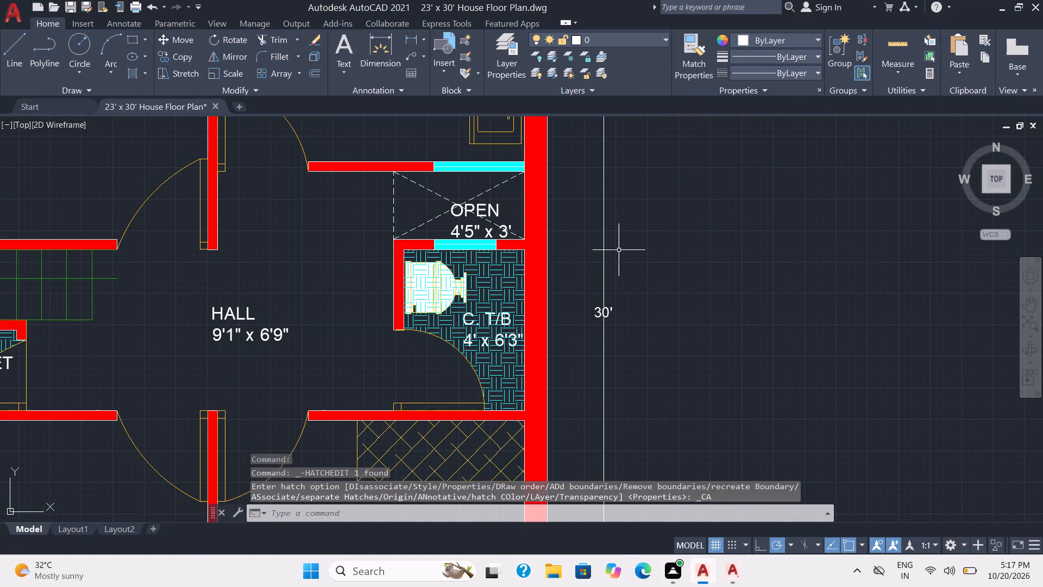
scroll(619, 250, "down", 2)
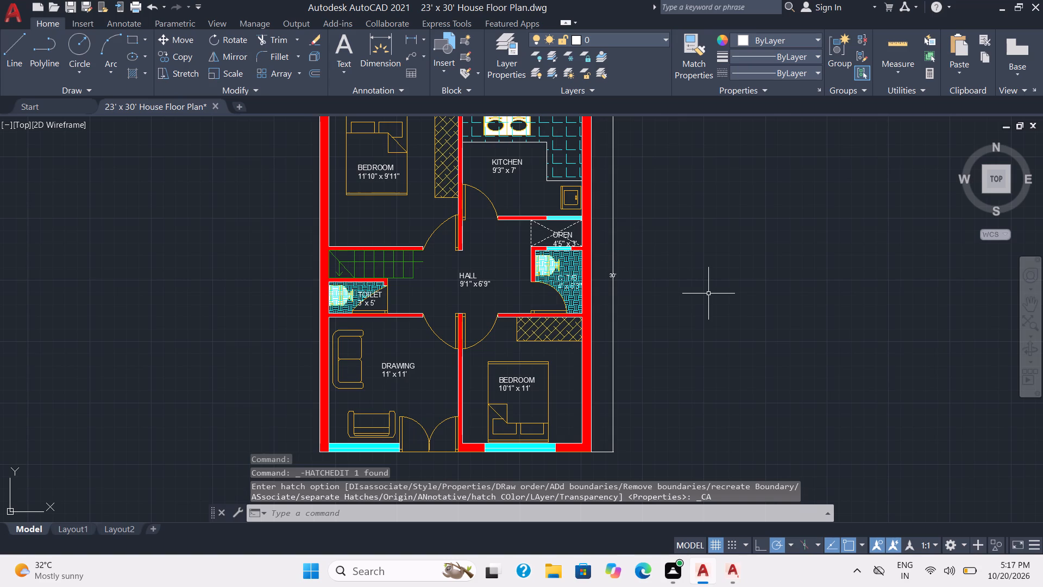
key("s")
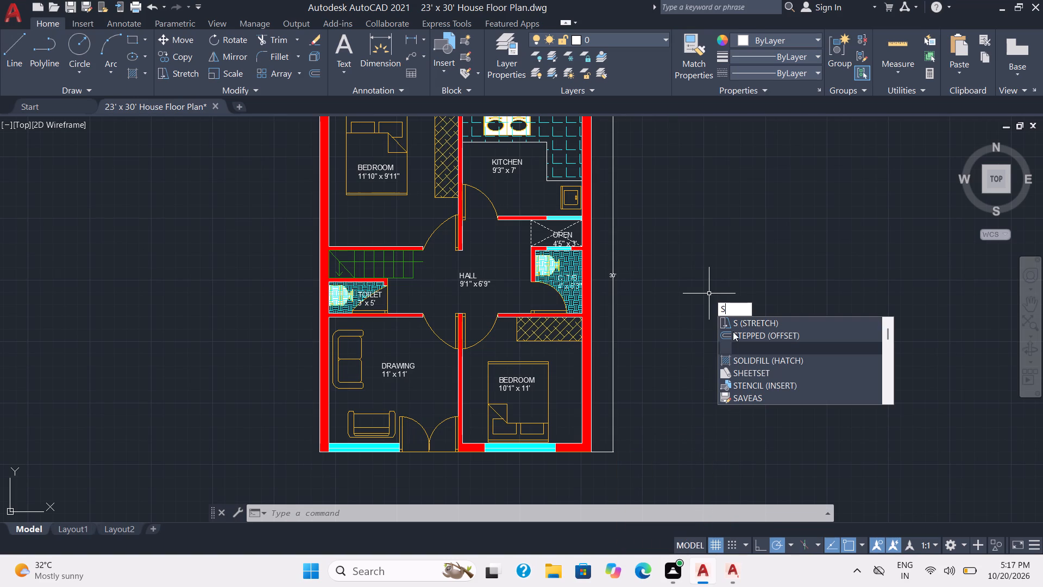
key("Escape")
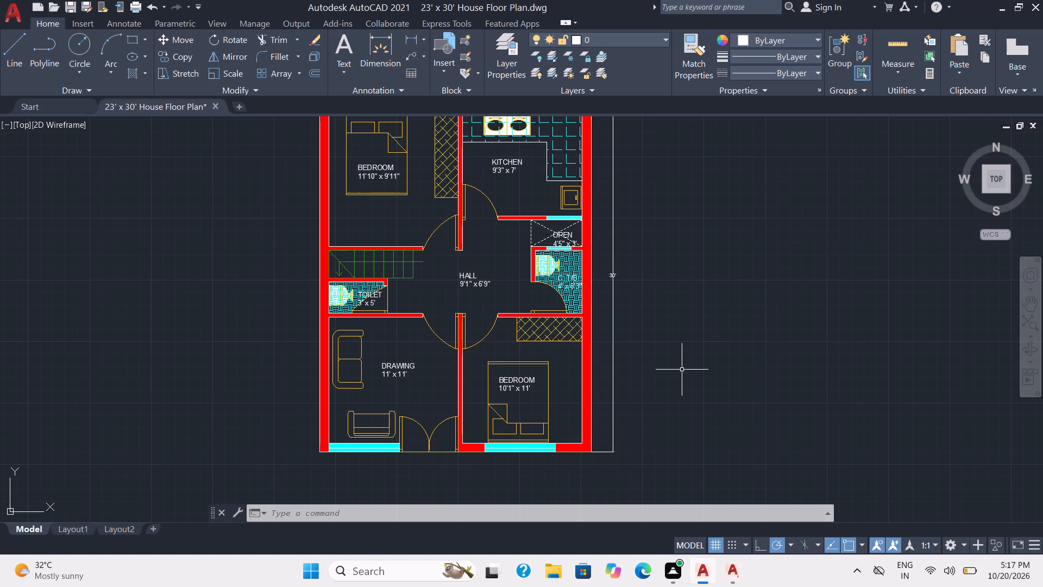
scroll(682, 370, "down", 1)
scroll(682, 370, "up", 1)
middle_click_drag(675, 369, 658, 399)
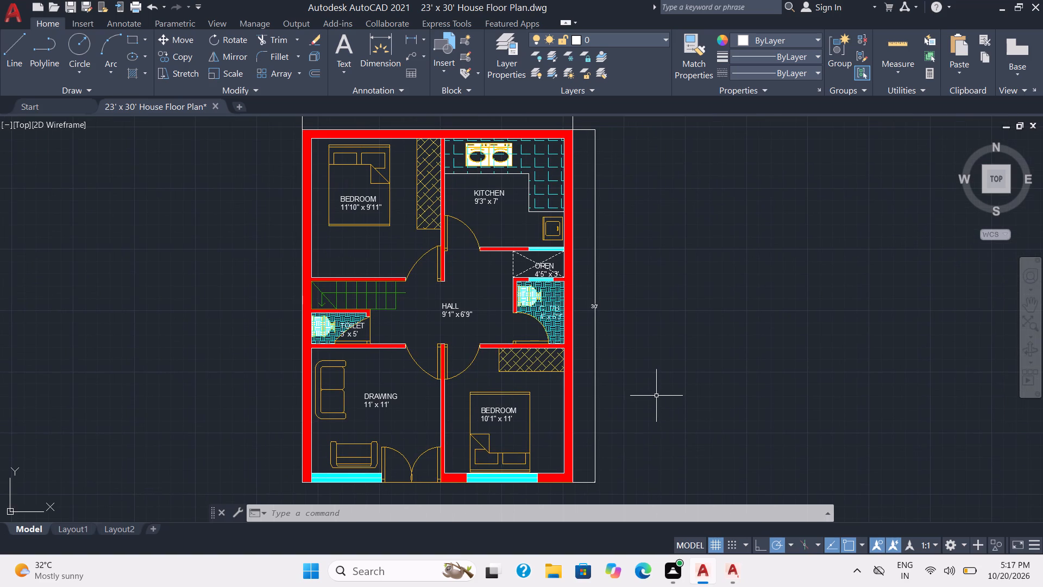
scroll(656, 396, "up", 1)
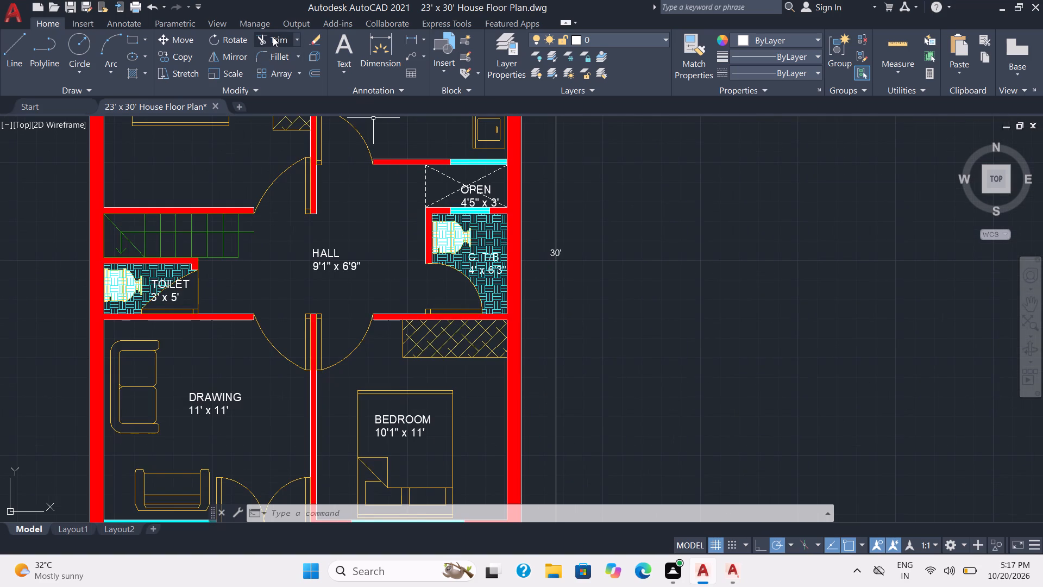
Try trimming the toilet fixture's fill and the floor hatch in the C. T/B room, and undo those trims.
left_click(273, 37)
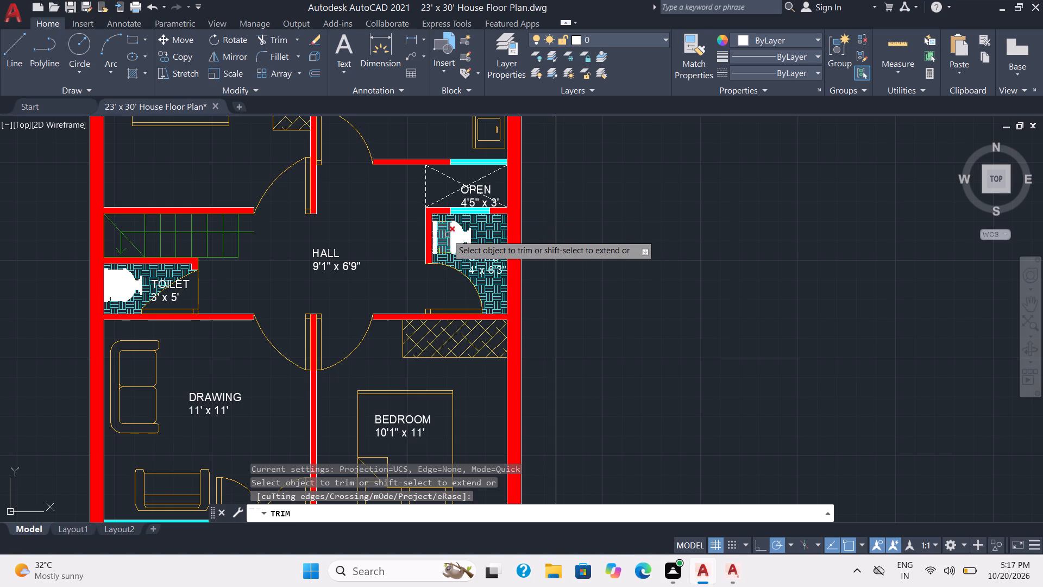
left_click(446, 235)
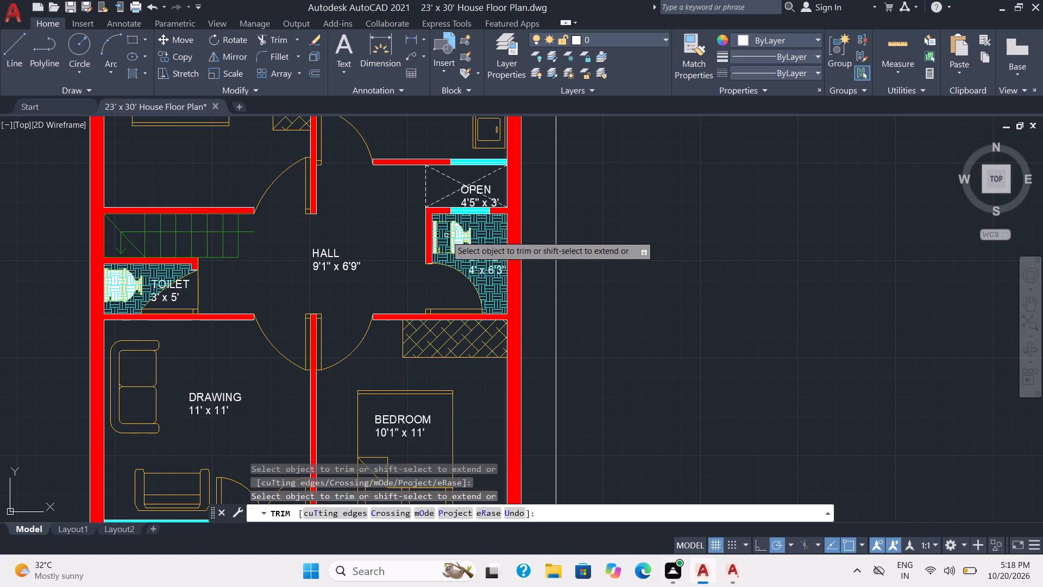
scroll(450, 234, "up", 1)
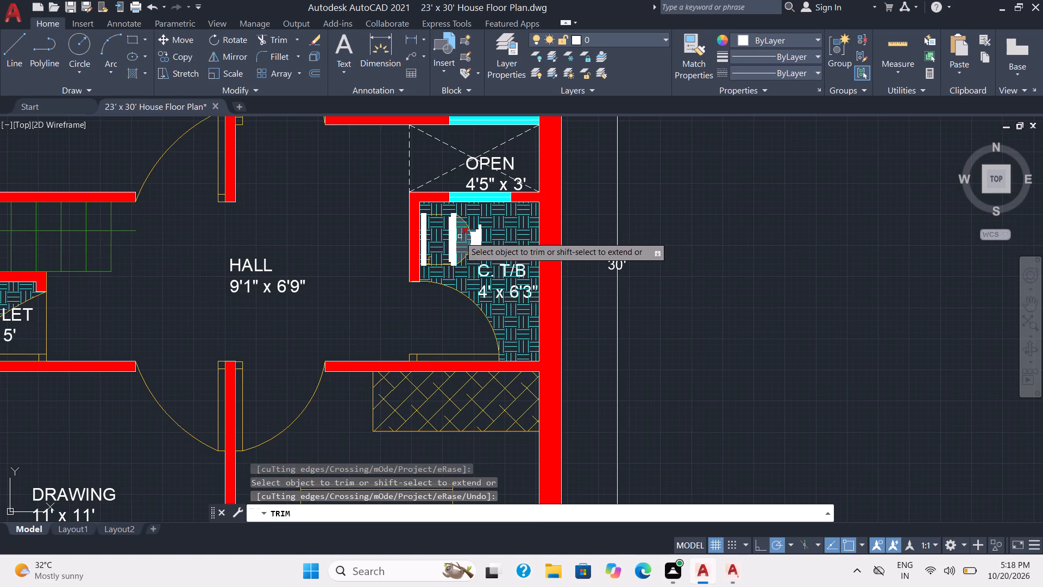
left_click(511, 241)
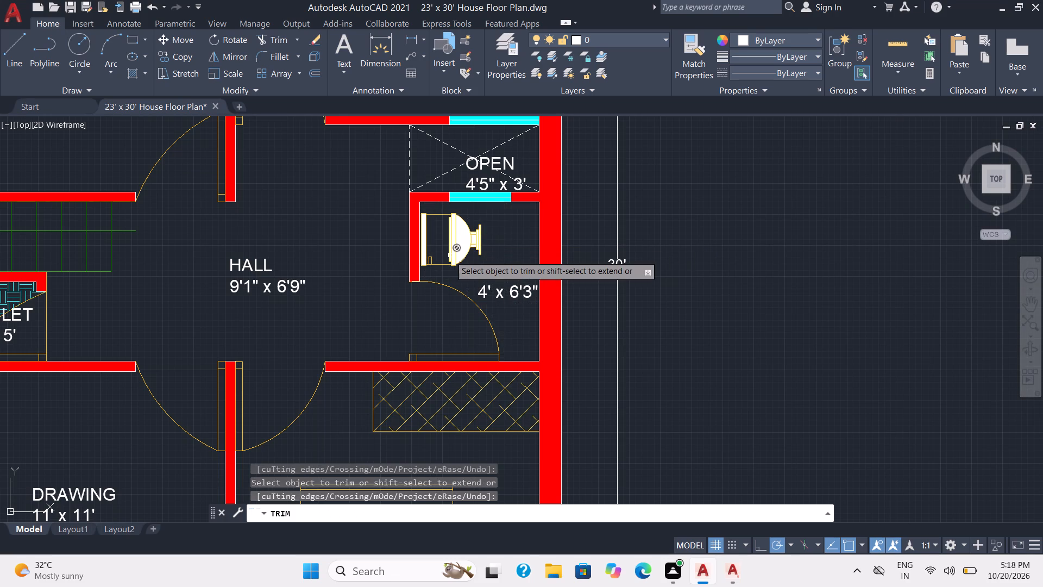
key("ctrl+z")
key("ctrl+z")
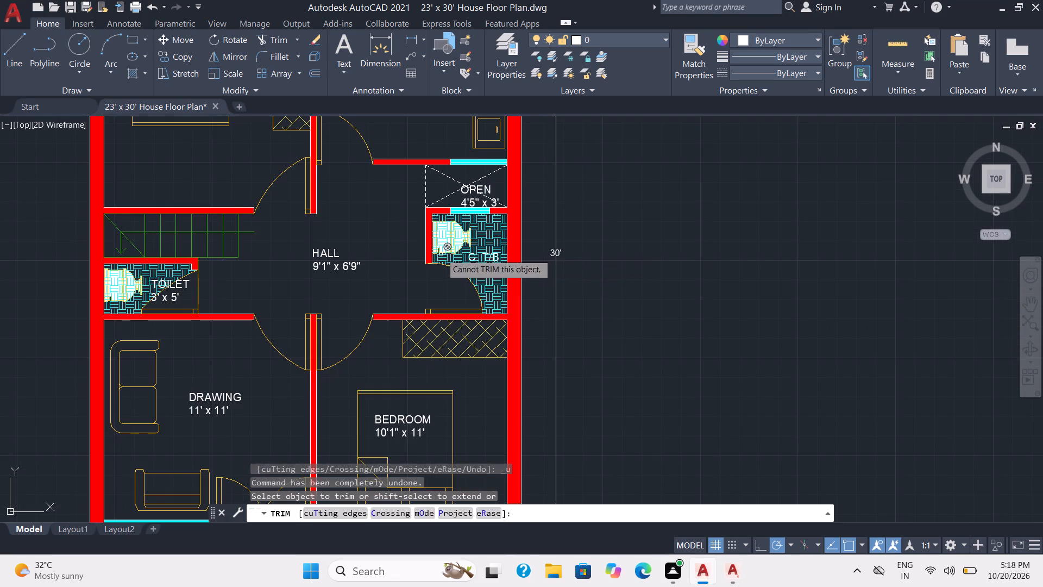
Remove the existing floor hatch from the C. T/B room with Trim.
left_click(493, 241)
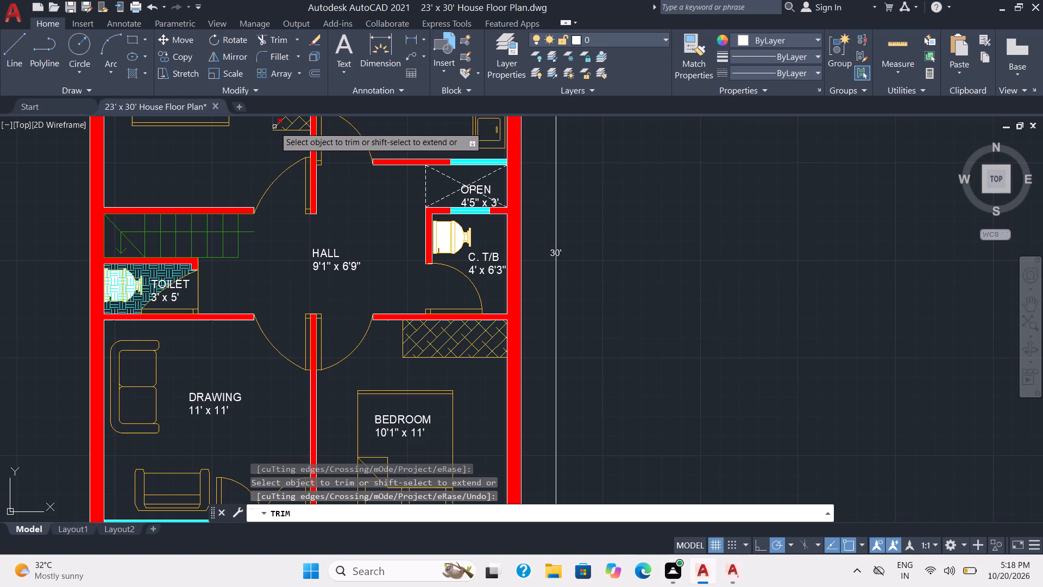
key("Escape")
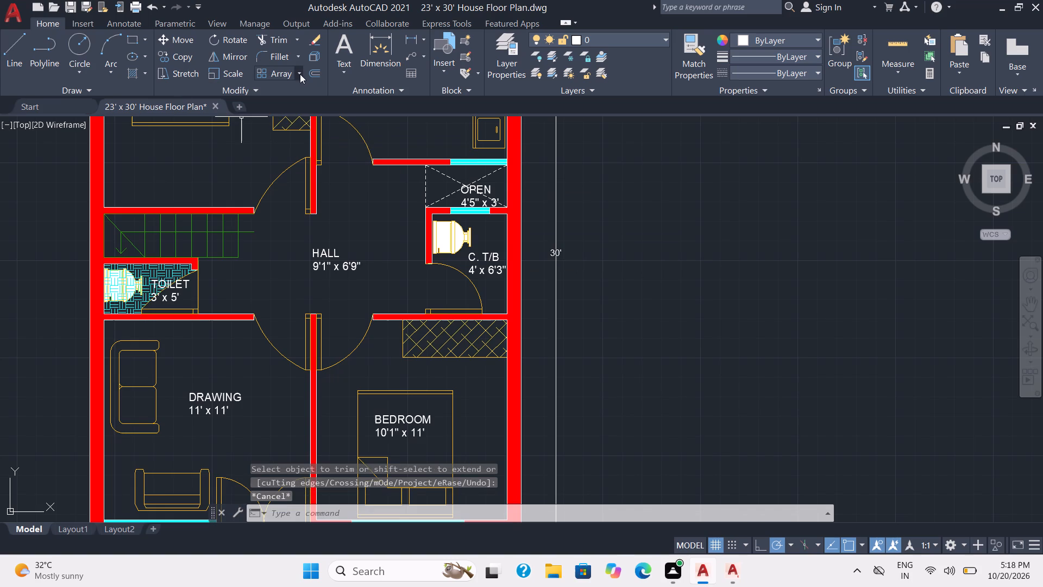
Hatch the C. T/B floor around the toilet fixture with the EARTH pattern in cyan at scale 20.
left_click(132, 75)
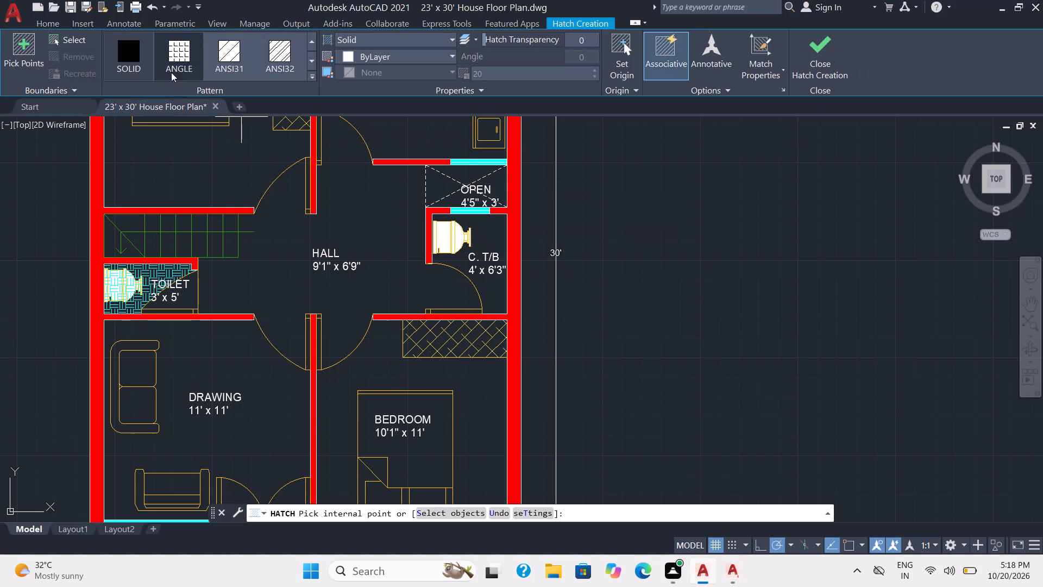
left_click(449, 54)
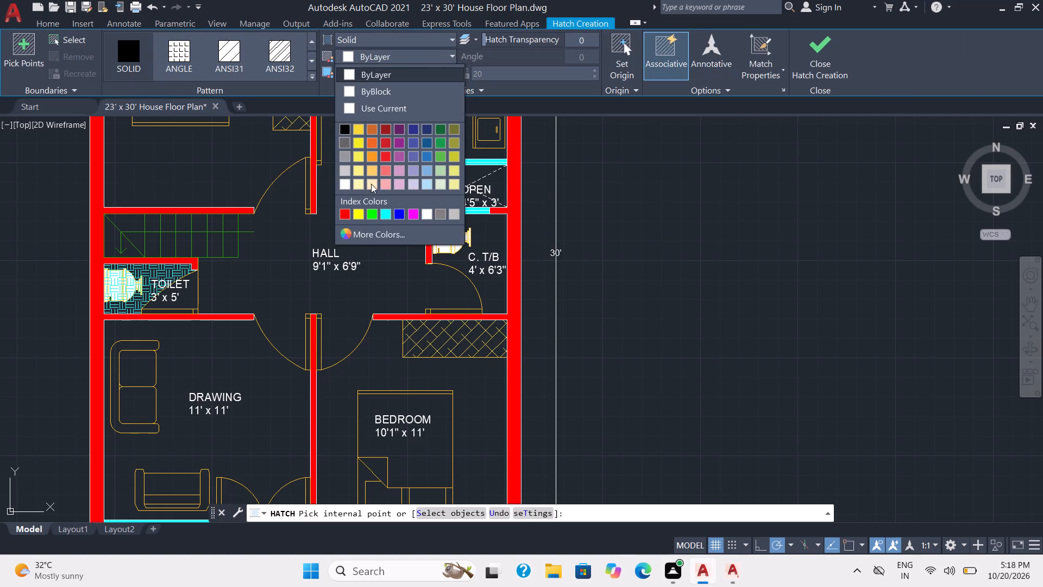
left_click(382, 218)
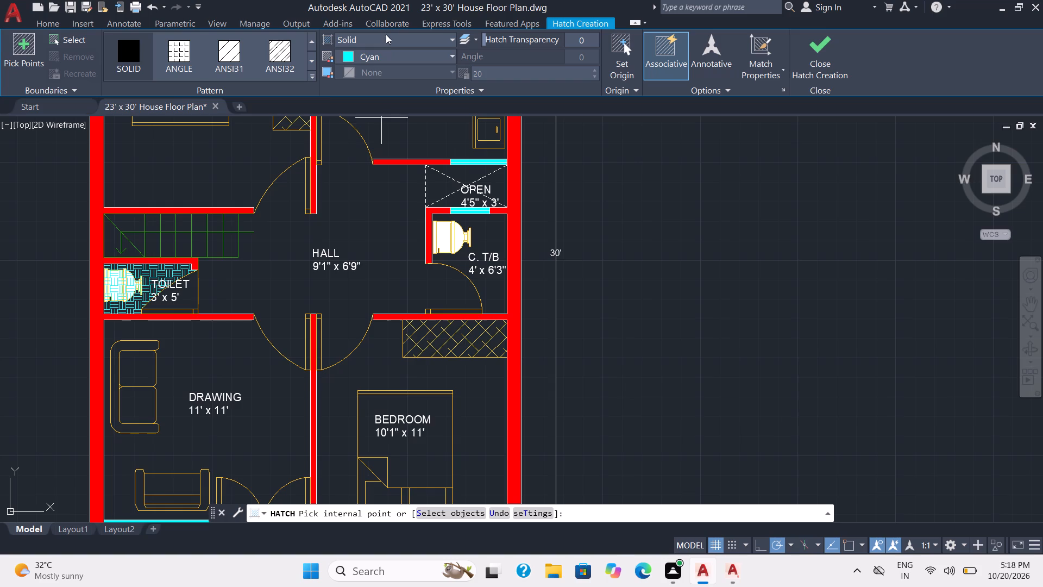
left_click(386, 40)
left_click(373, 82)
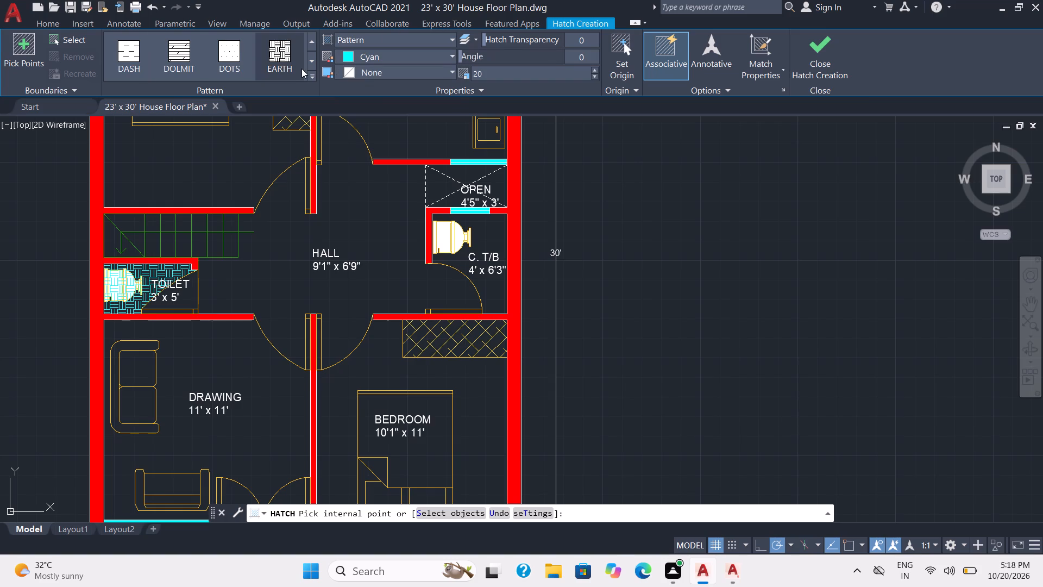
left_click(283, 52)
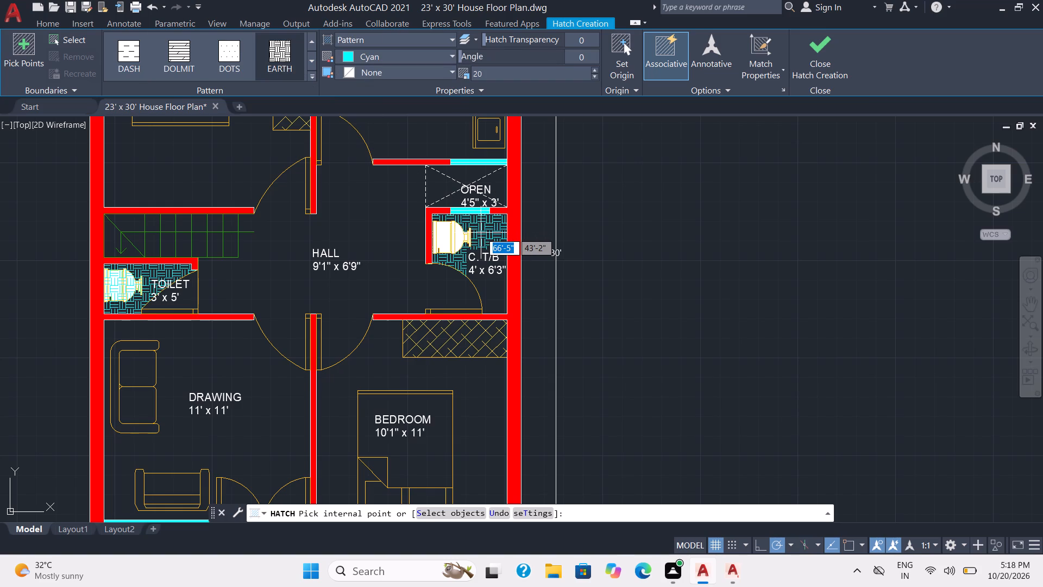
left_click(481, 233)
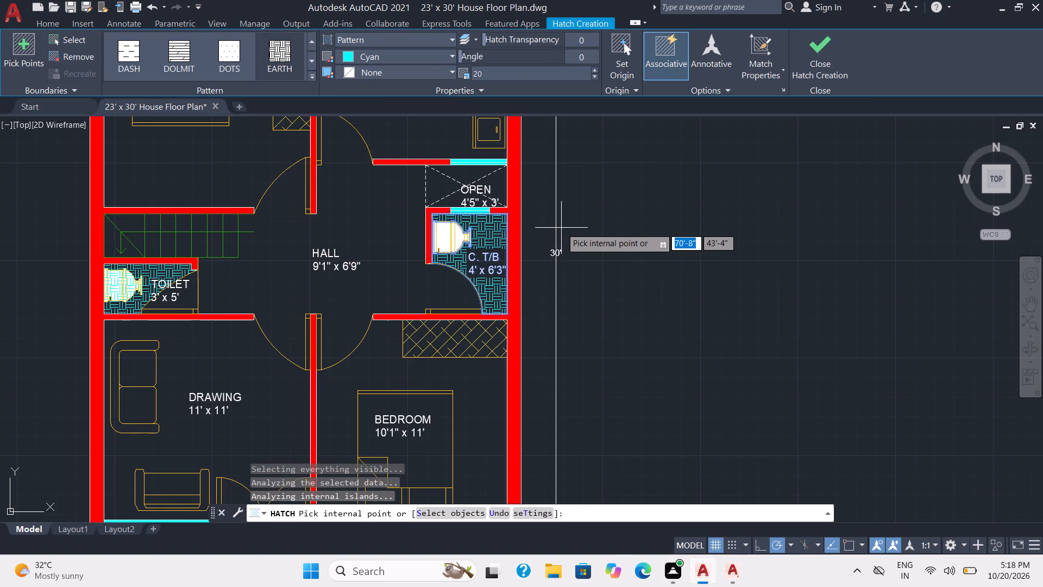
left_click(821, 54)
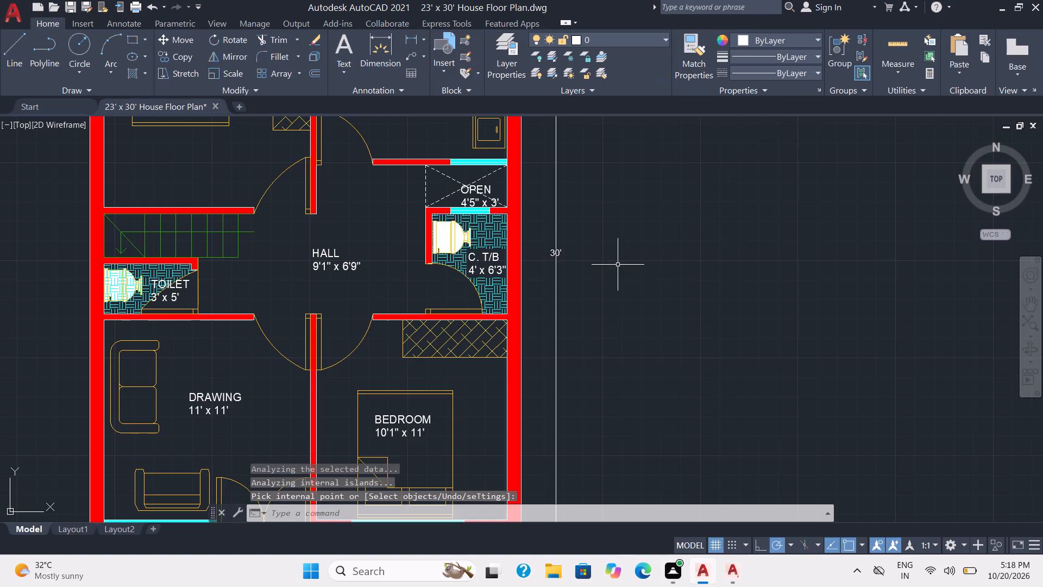
Save the drawing with the redone C. T/B floor hatch.
key("ctrl+s")
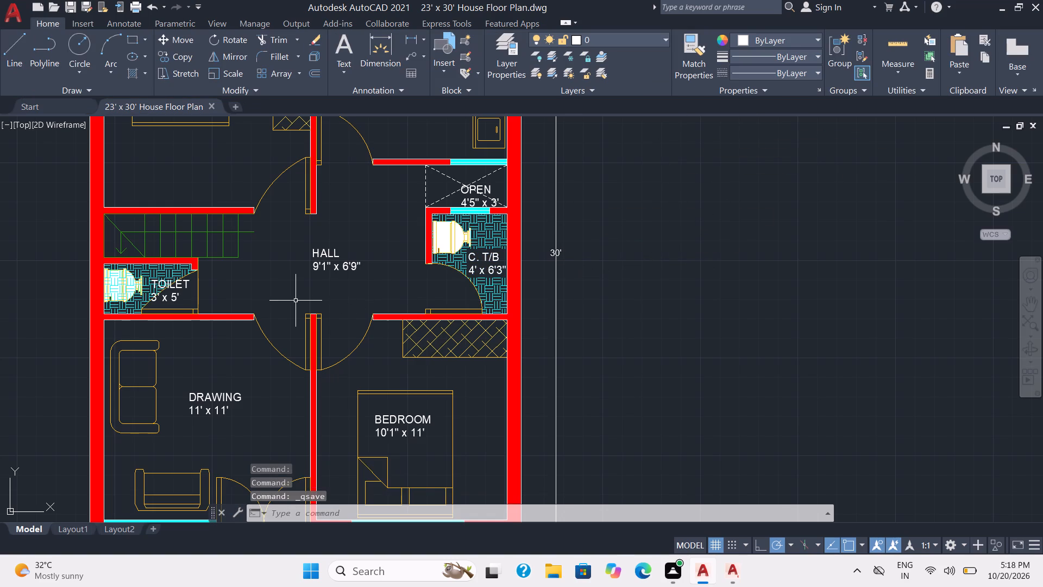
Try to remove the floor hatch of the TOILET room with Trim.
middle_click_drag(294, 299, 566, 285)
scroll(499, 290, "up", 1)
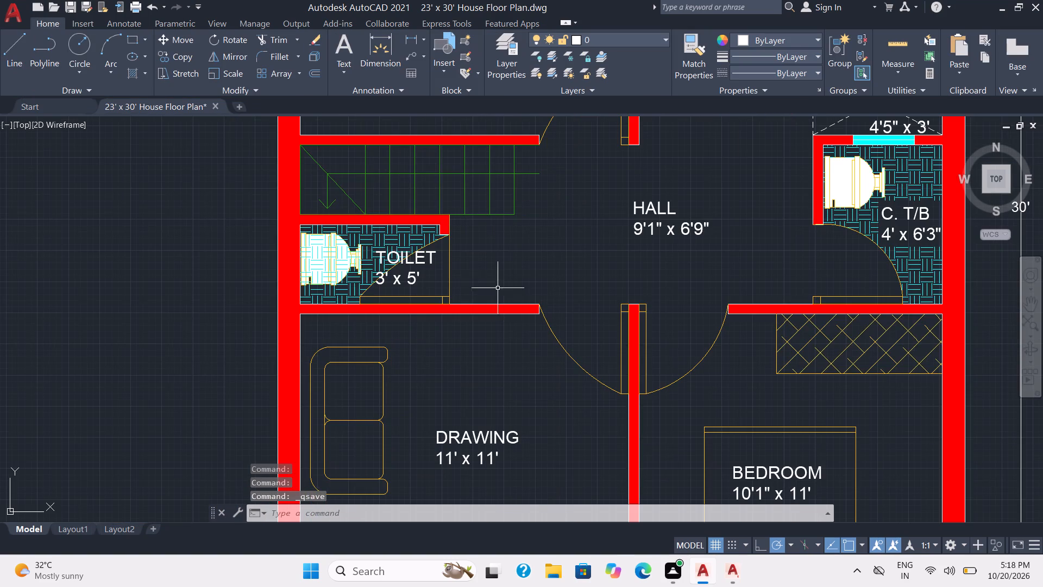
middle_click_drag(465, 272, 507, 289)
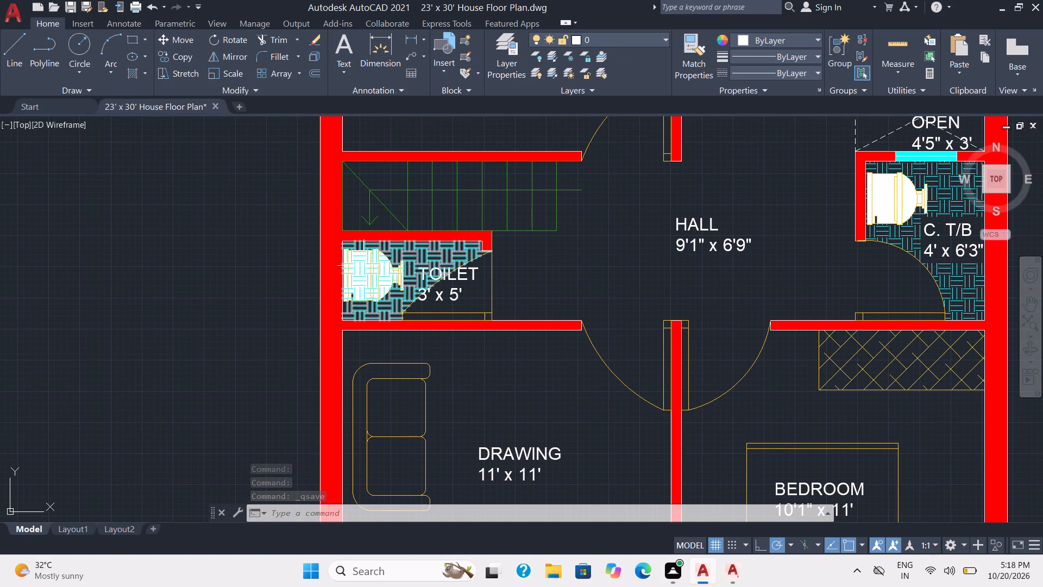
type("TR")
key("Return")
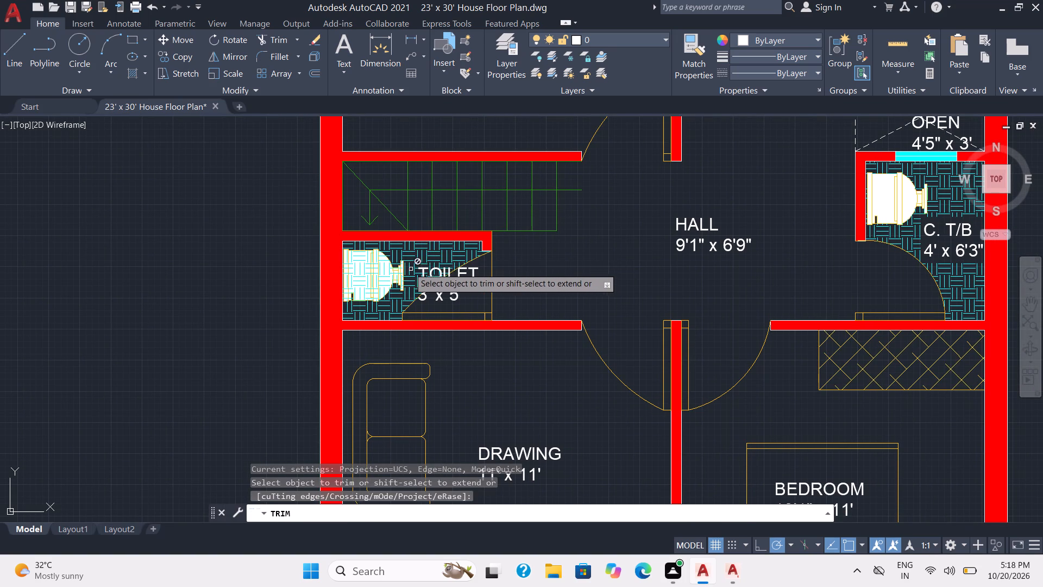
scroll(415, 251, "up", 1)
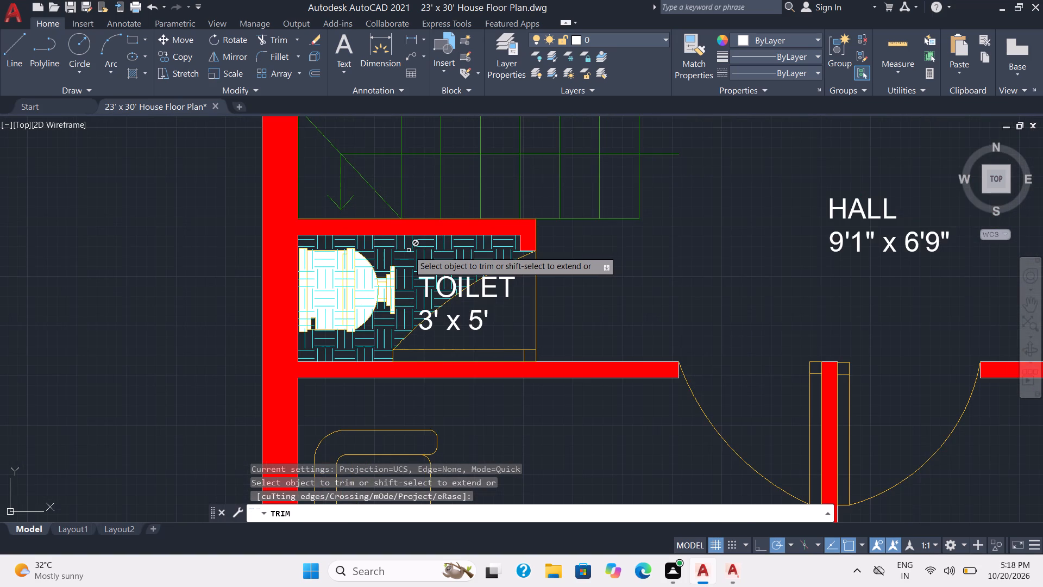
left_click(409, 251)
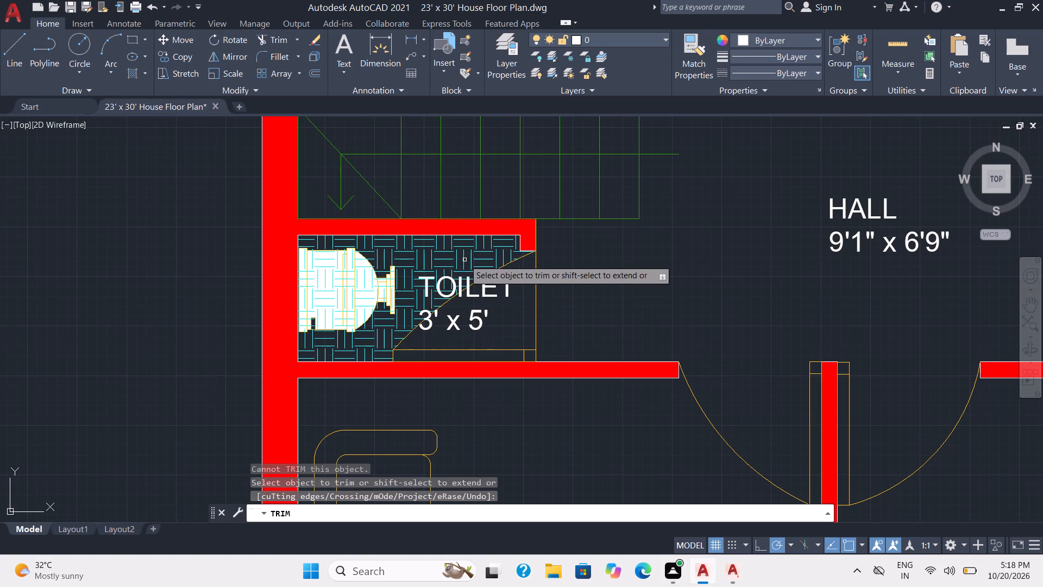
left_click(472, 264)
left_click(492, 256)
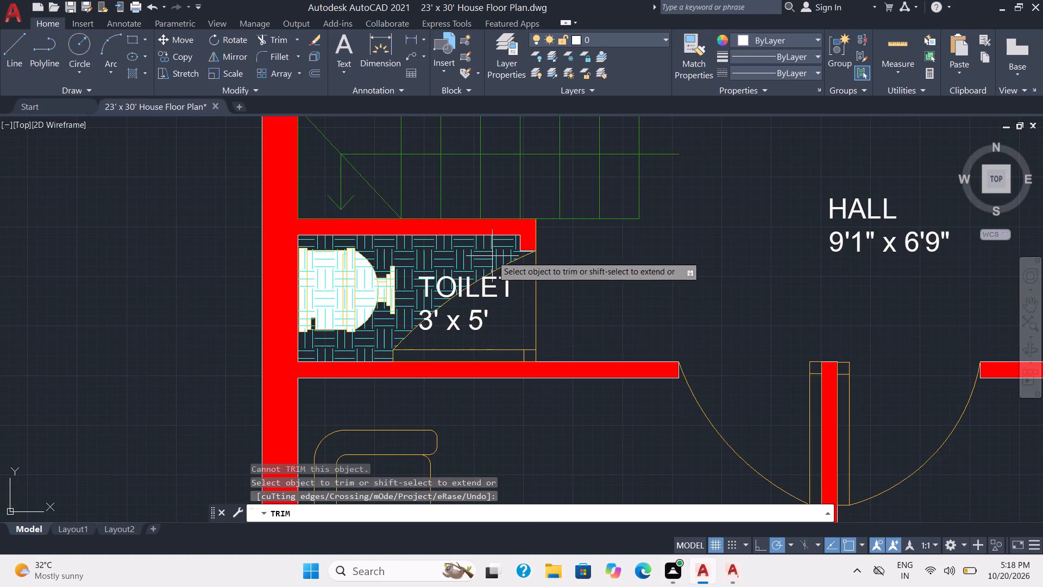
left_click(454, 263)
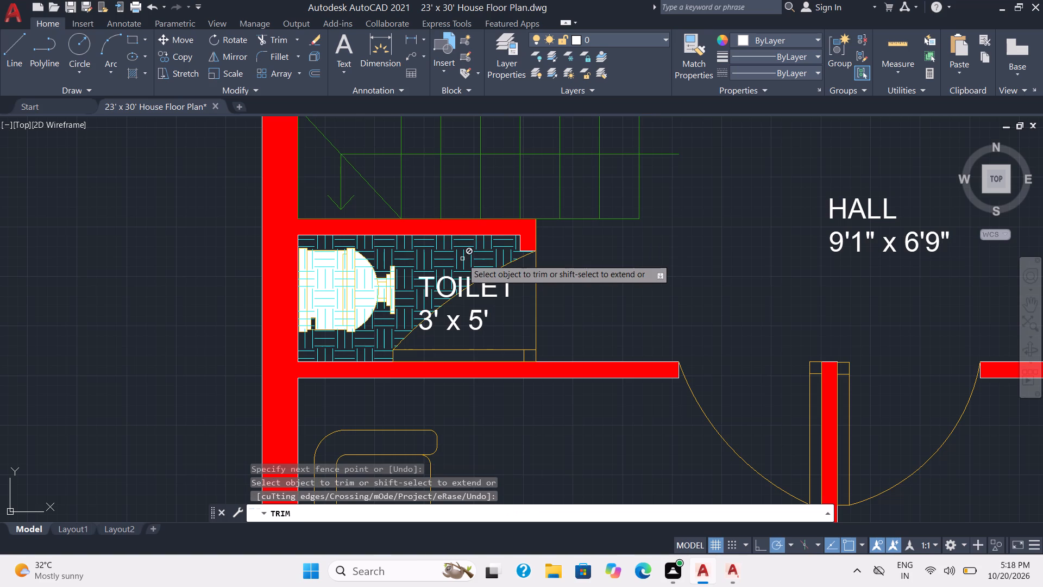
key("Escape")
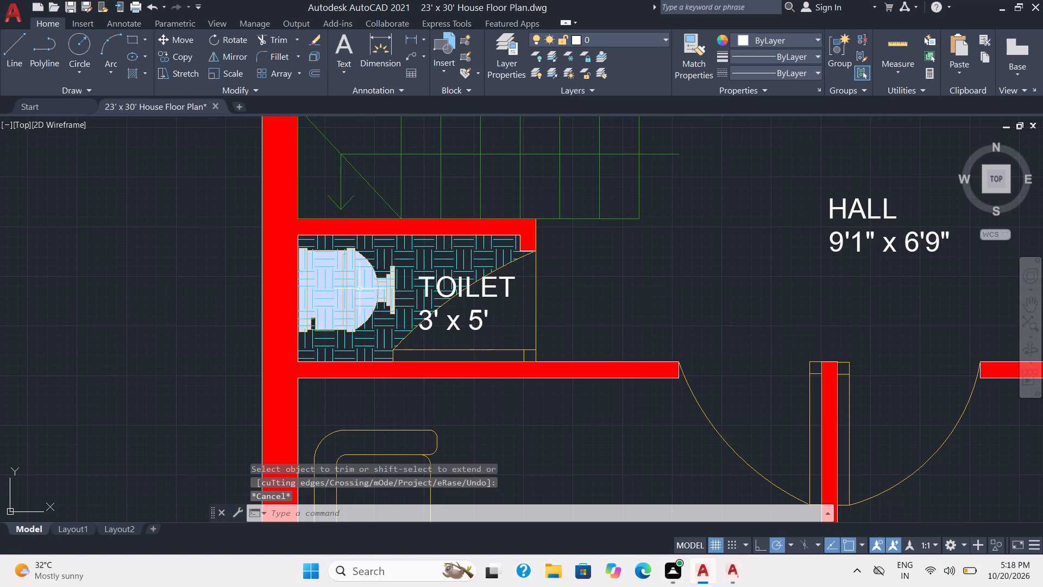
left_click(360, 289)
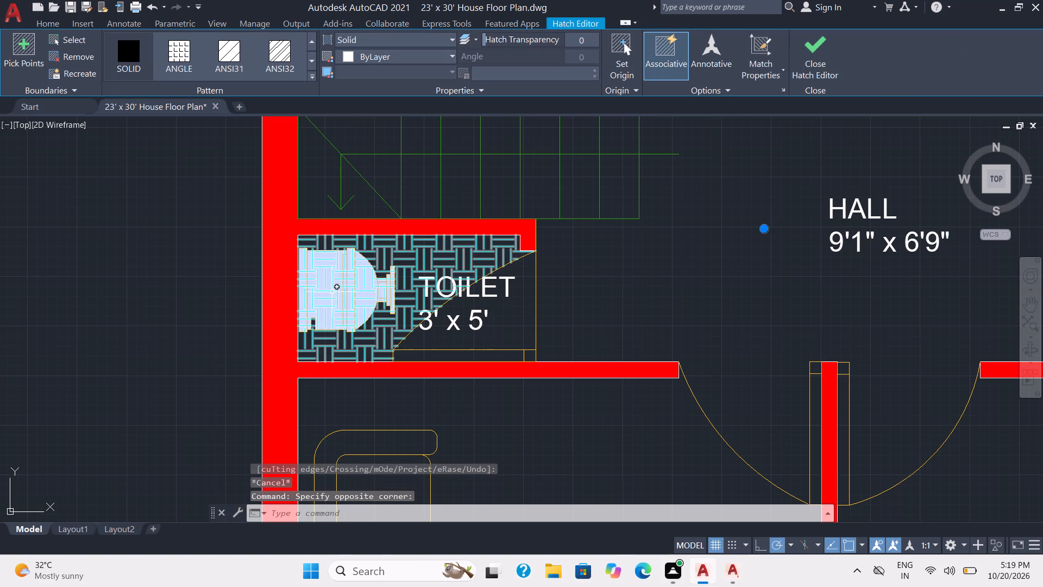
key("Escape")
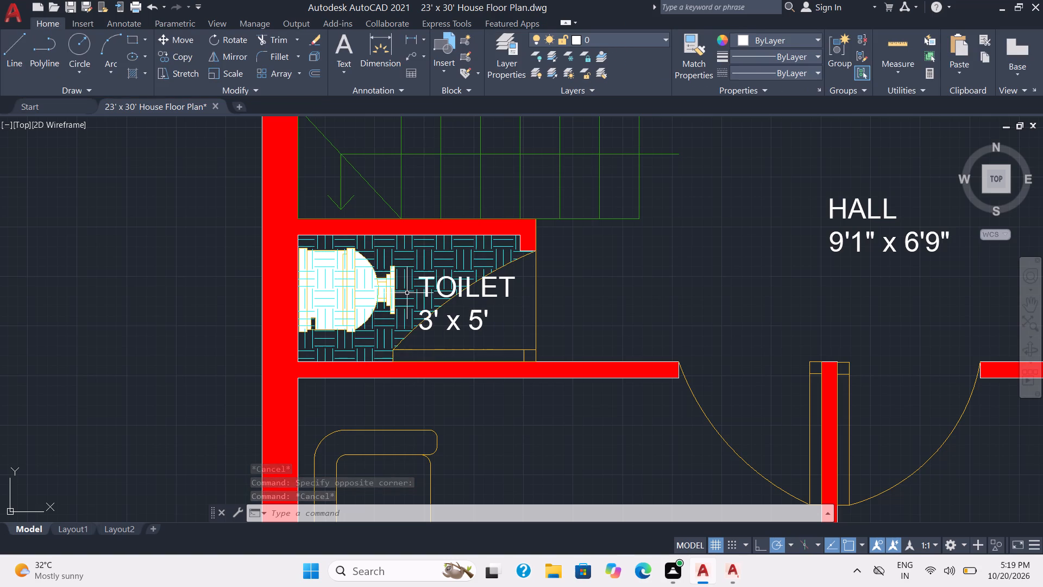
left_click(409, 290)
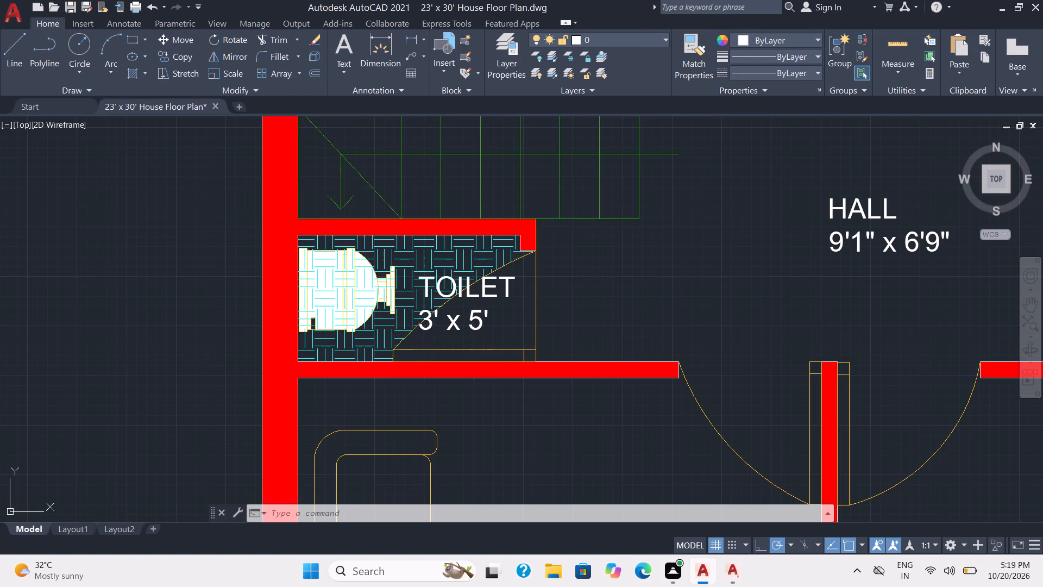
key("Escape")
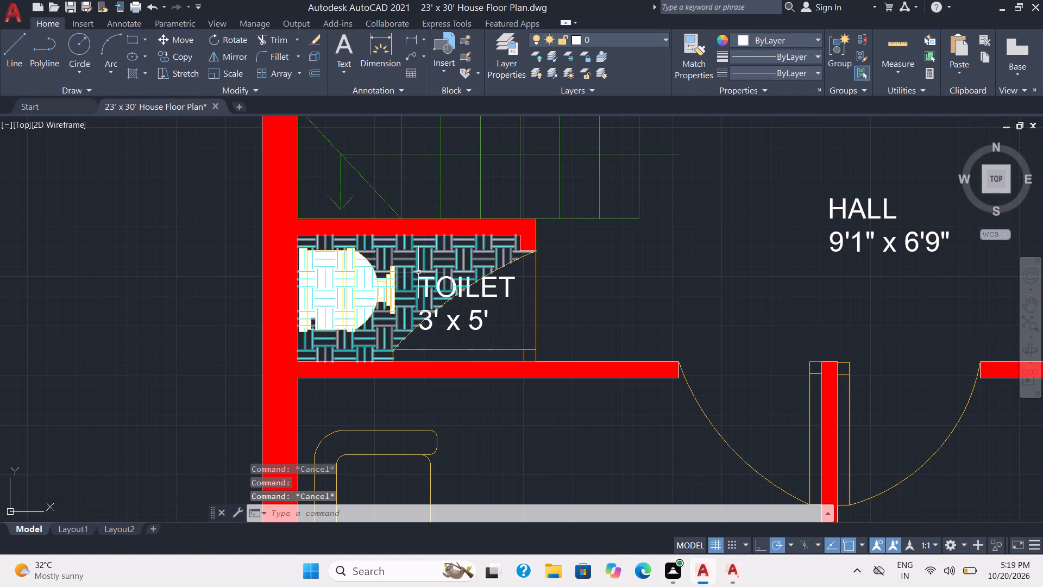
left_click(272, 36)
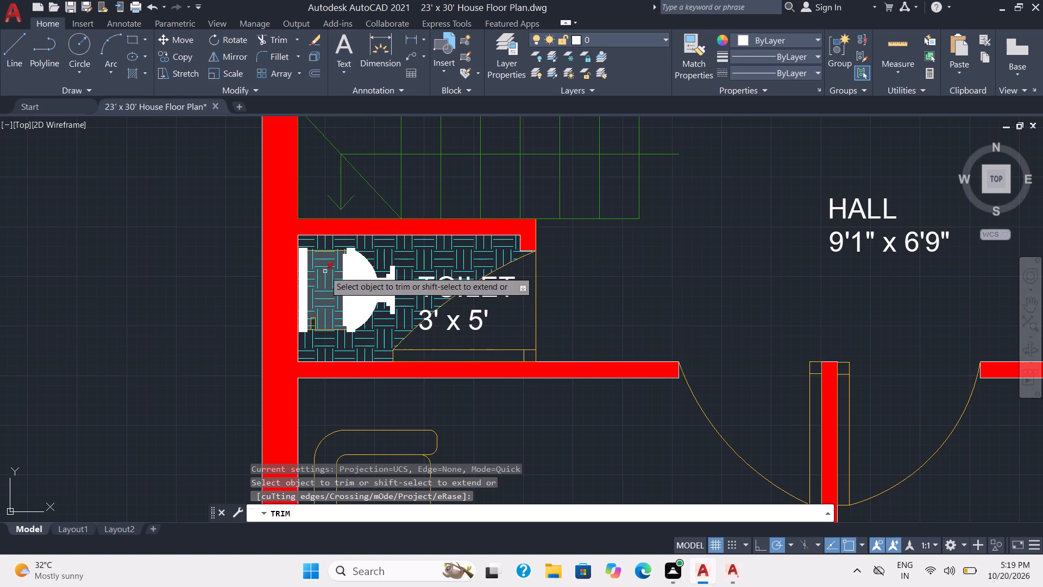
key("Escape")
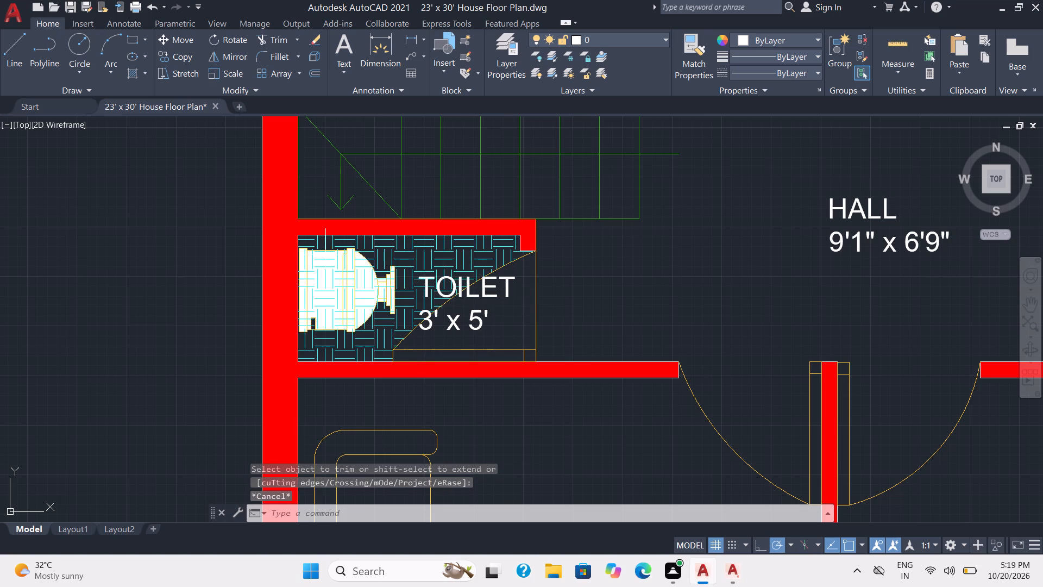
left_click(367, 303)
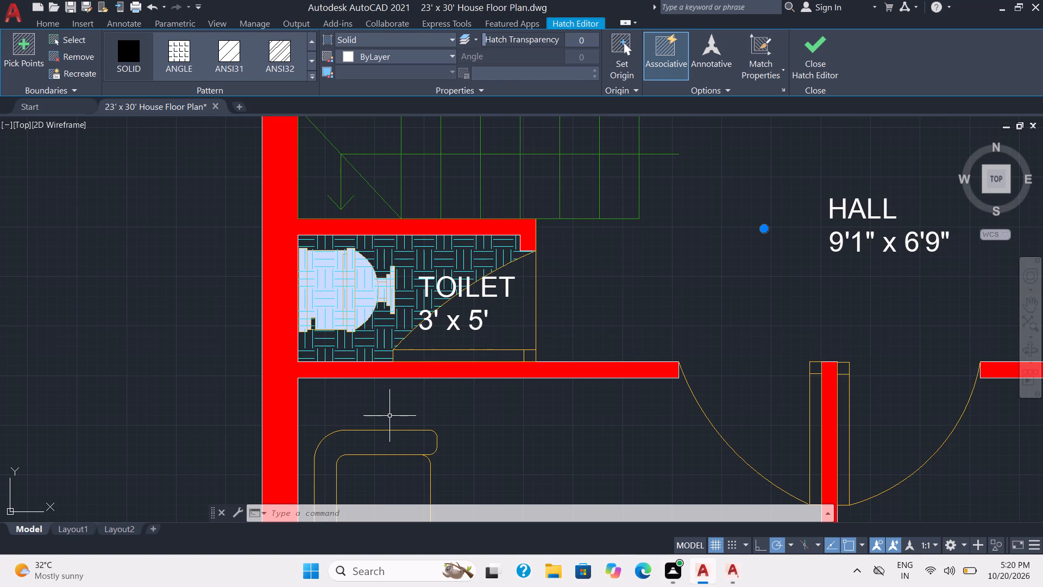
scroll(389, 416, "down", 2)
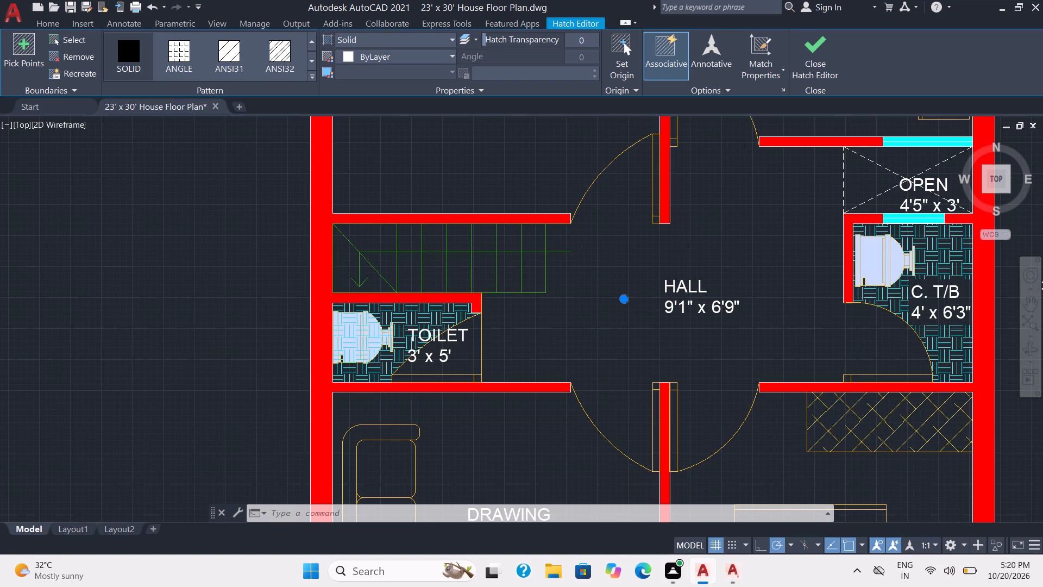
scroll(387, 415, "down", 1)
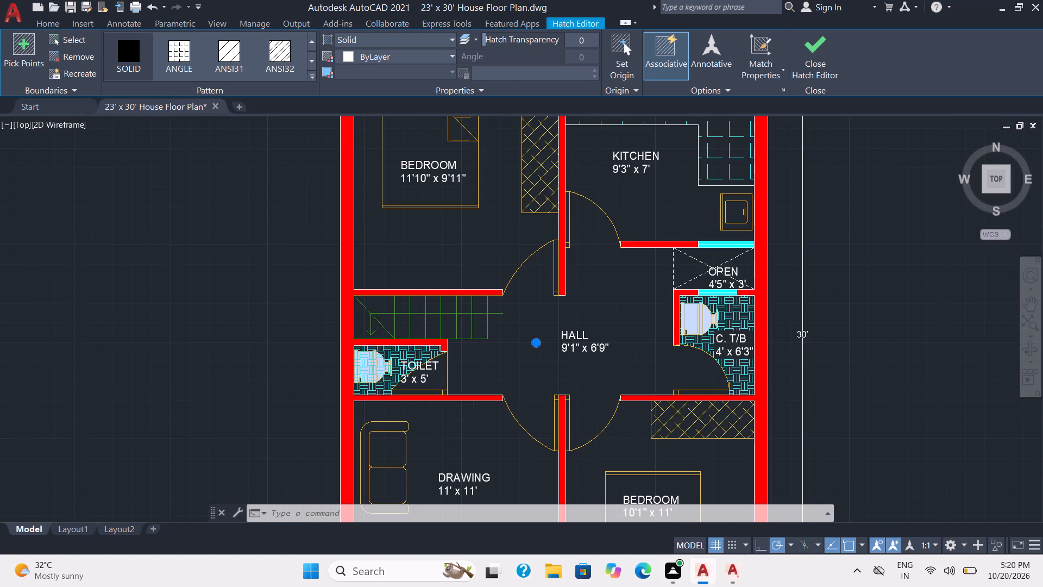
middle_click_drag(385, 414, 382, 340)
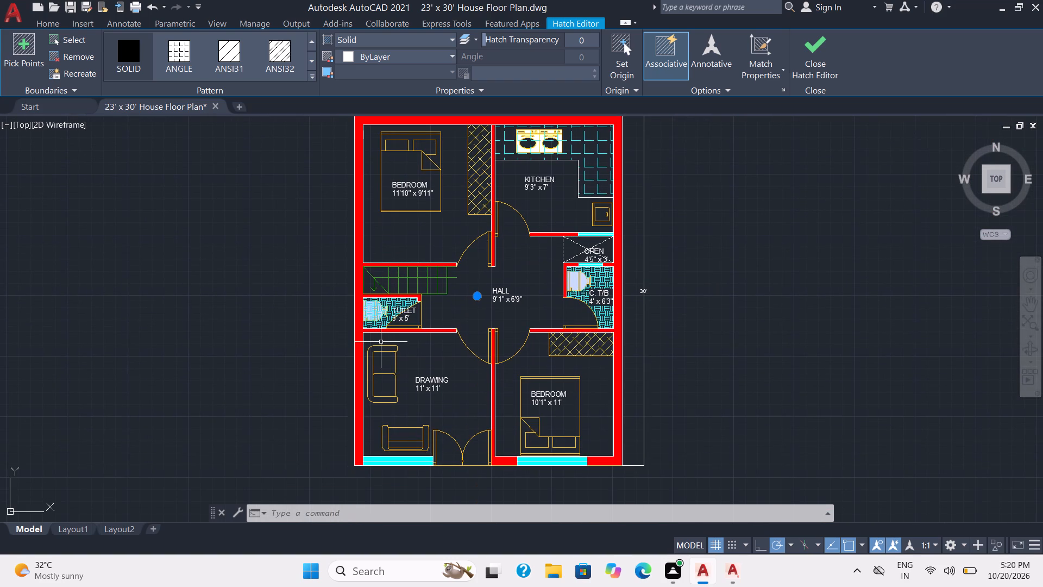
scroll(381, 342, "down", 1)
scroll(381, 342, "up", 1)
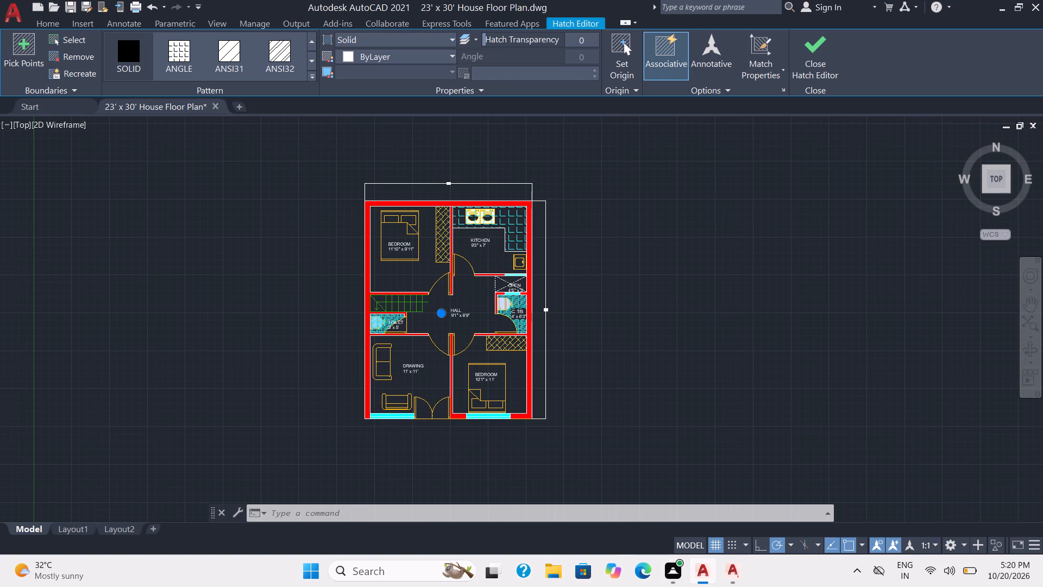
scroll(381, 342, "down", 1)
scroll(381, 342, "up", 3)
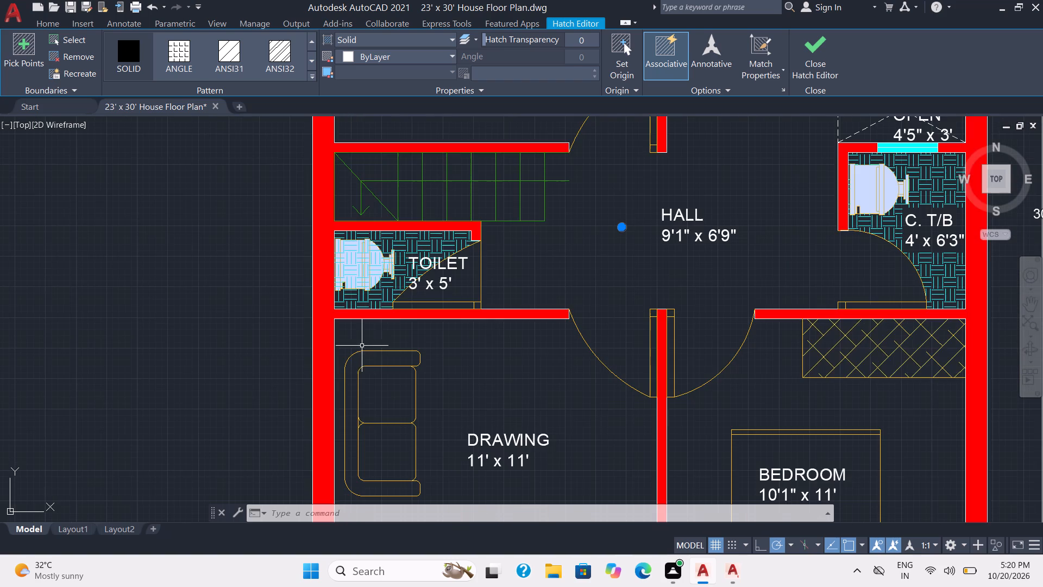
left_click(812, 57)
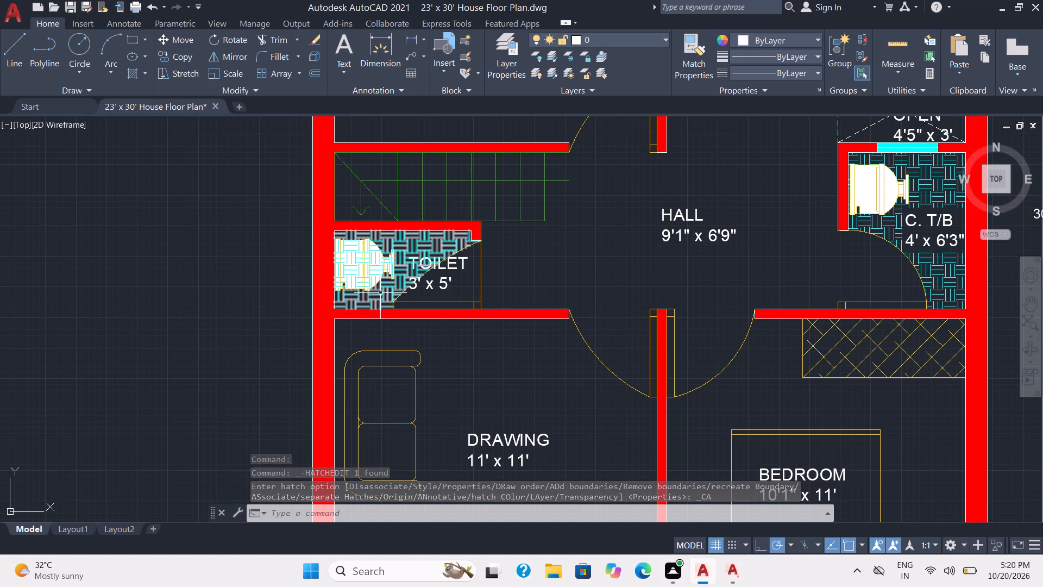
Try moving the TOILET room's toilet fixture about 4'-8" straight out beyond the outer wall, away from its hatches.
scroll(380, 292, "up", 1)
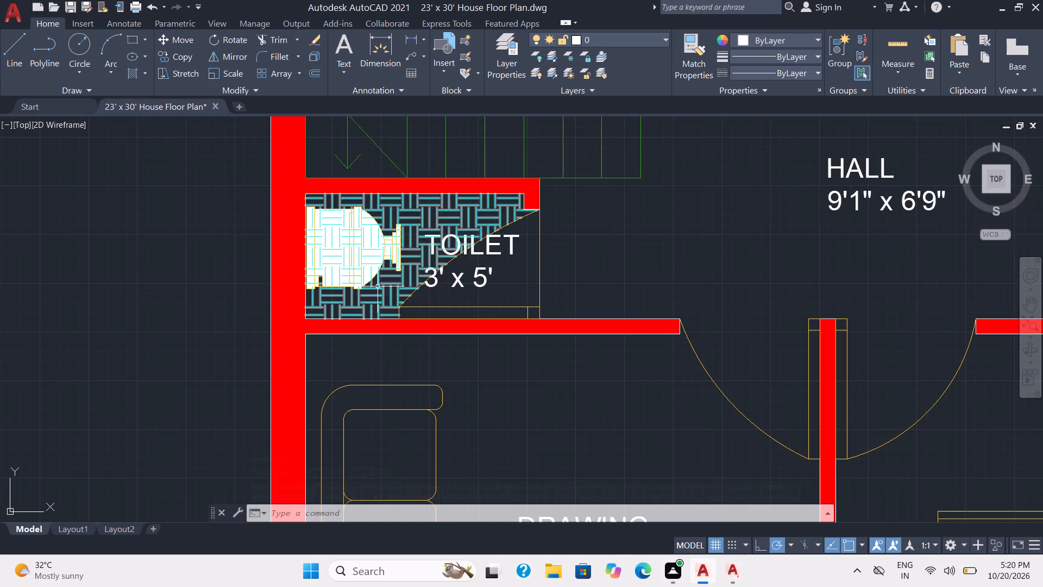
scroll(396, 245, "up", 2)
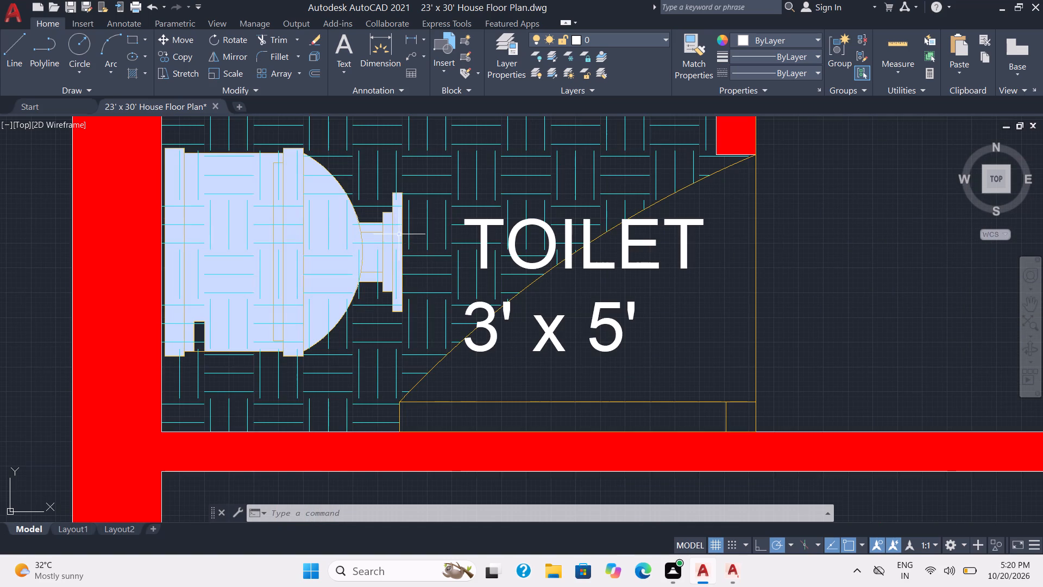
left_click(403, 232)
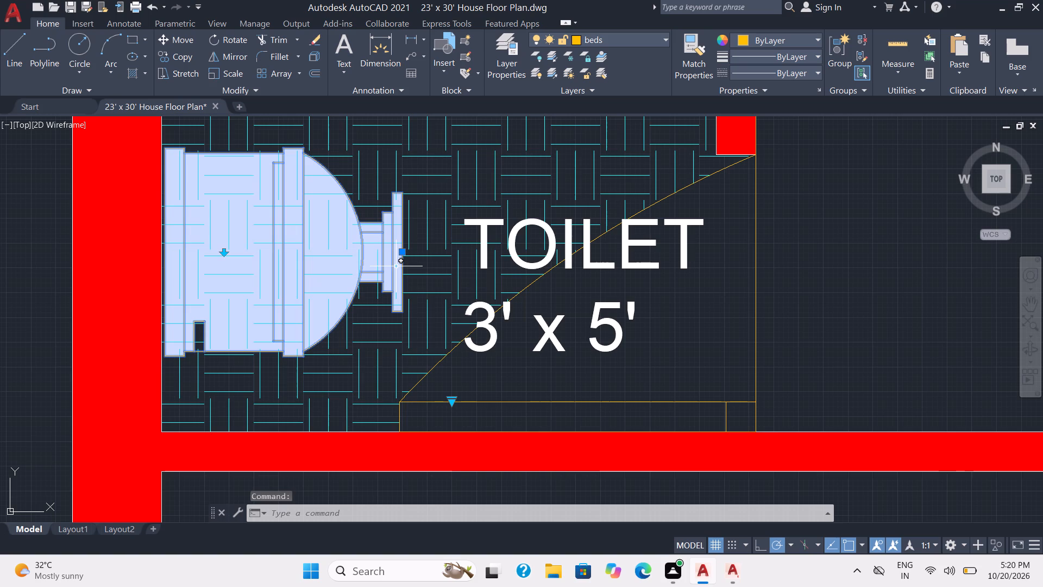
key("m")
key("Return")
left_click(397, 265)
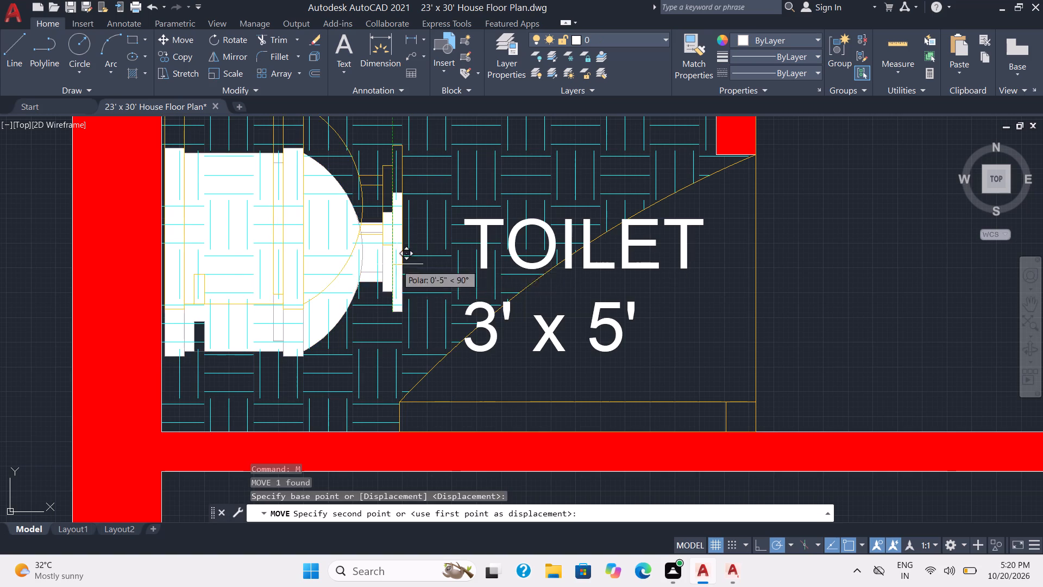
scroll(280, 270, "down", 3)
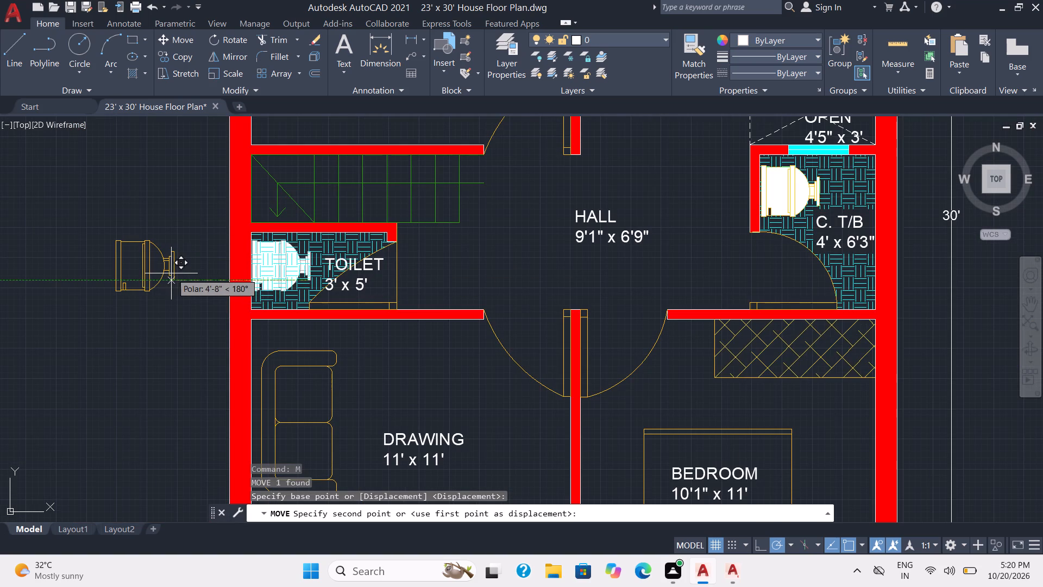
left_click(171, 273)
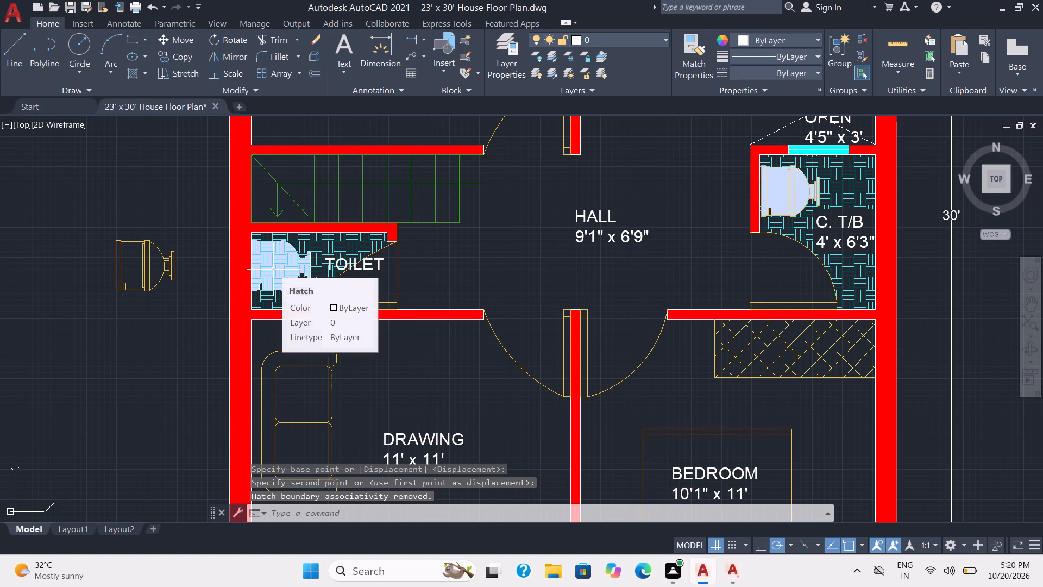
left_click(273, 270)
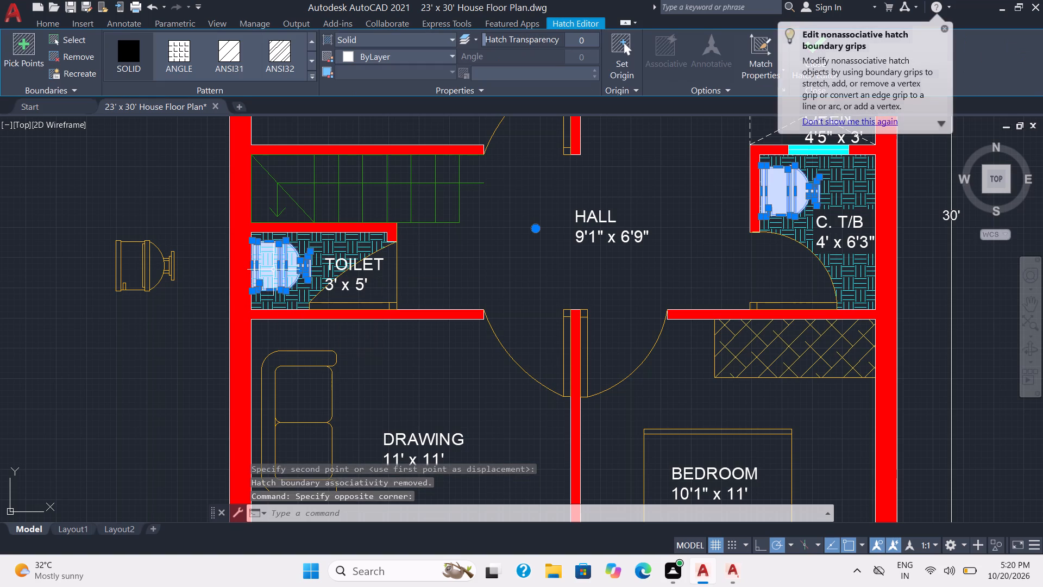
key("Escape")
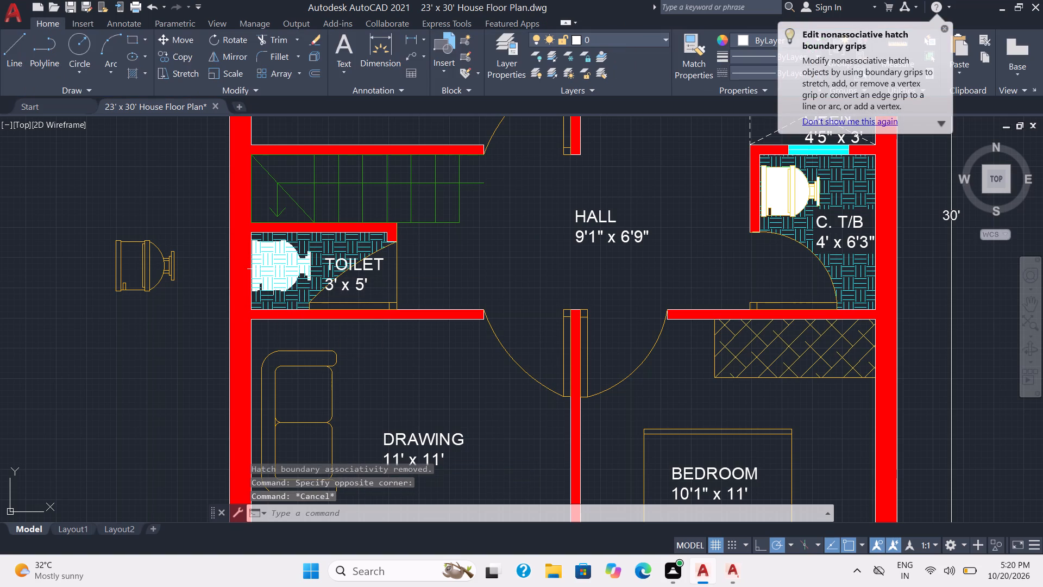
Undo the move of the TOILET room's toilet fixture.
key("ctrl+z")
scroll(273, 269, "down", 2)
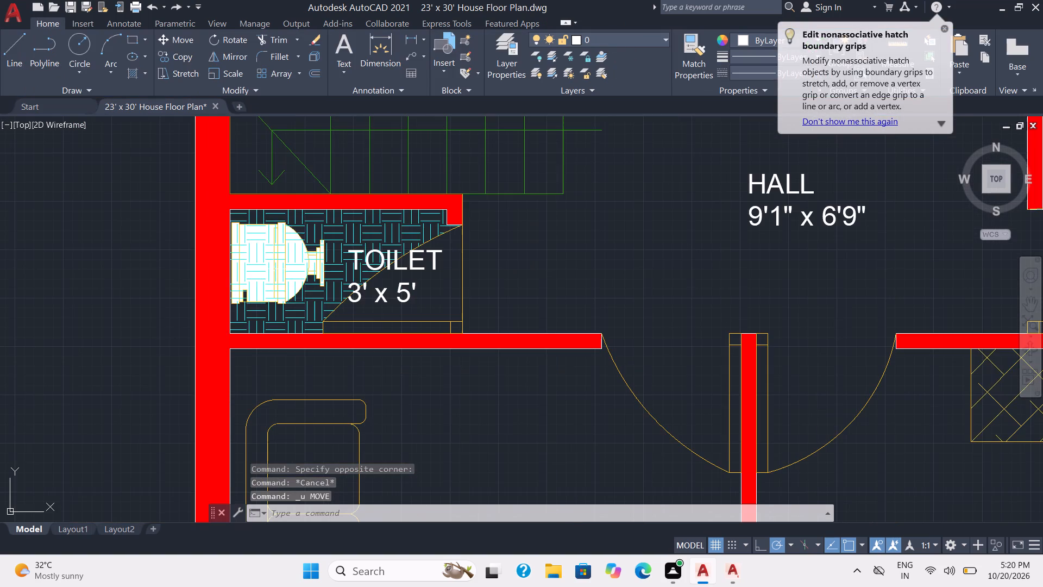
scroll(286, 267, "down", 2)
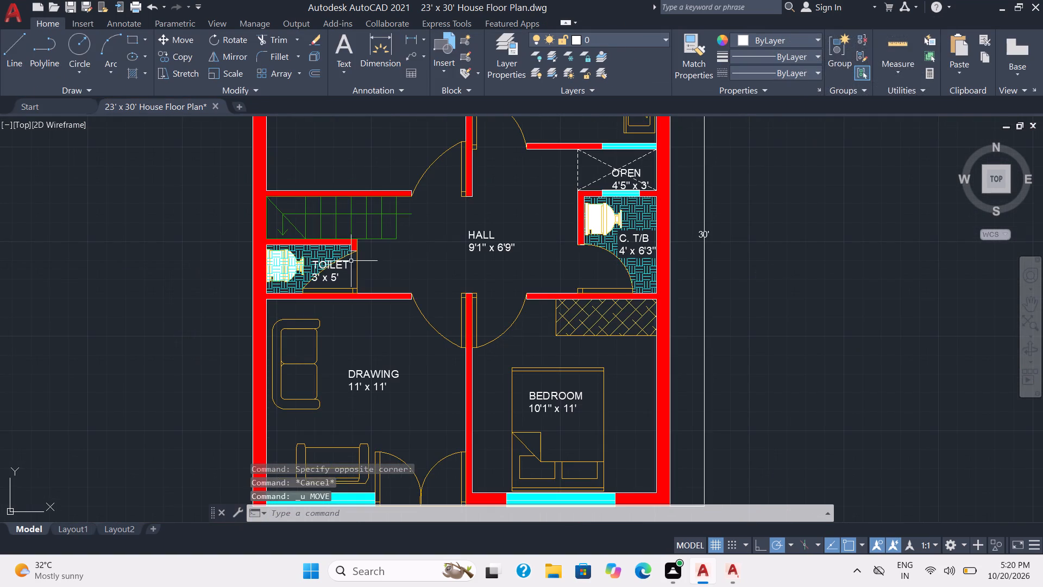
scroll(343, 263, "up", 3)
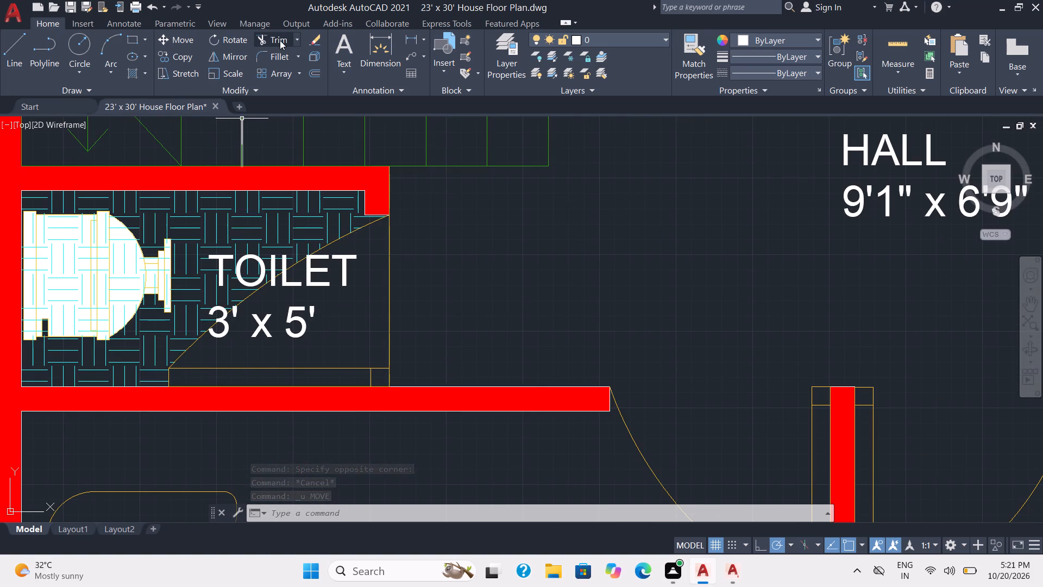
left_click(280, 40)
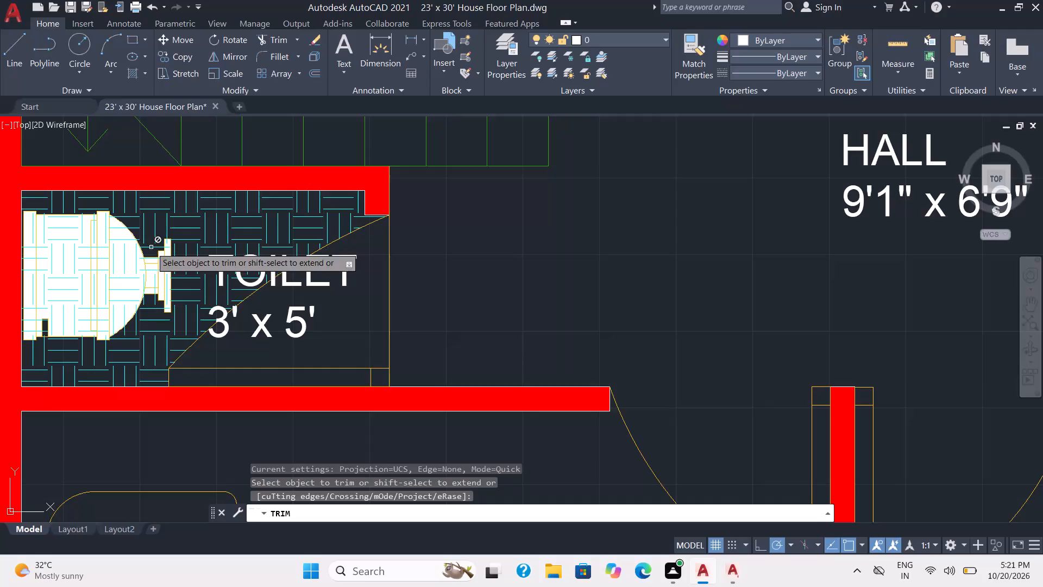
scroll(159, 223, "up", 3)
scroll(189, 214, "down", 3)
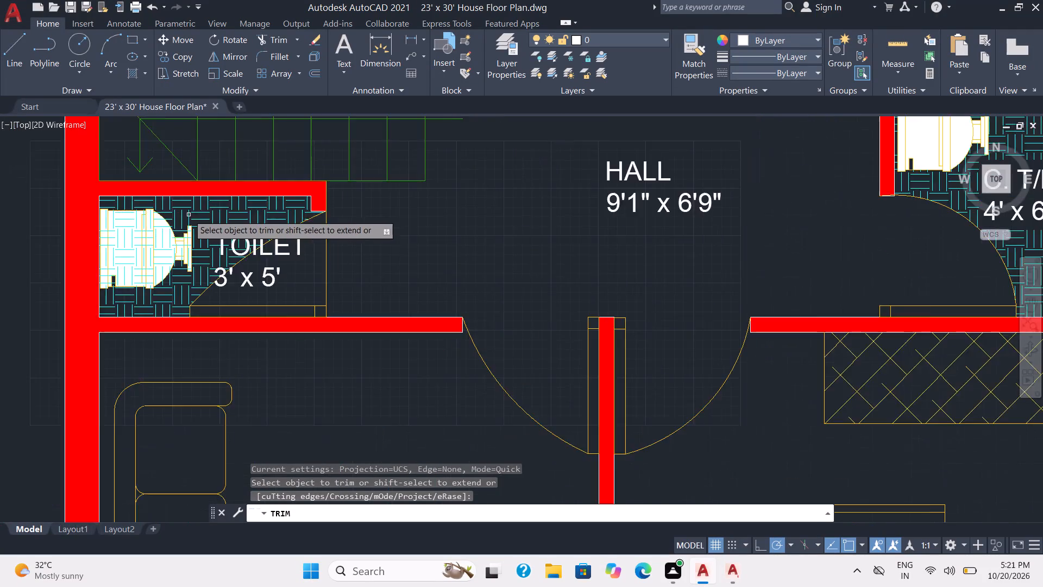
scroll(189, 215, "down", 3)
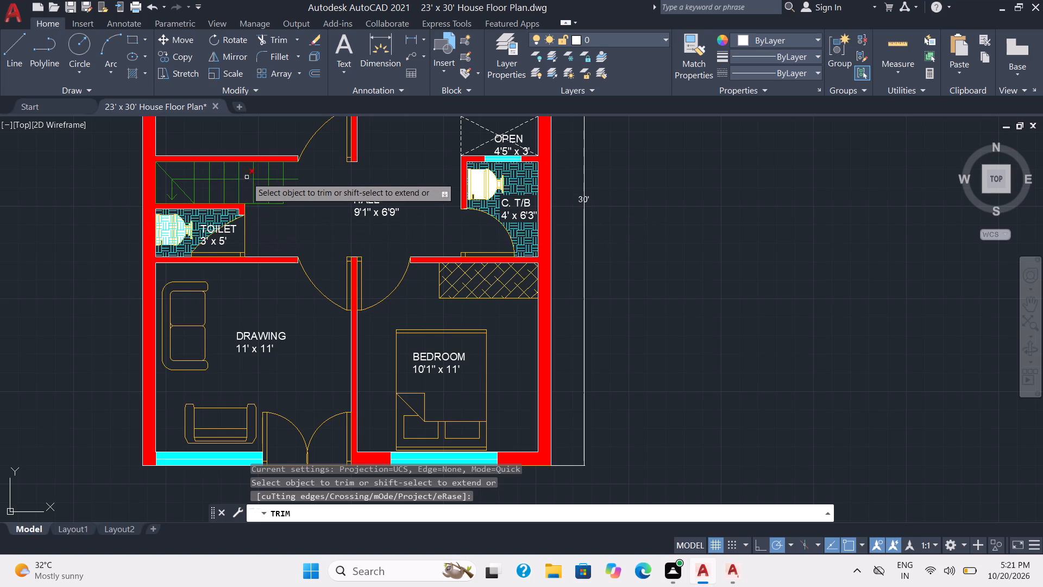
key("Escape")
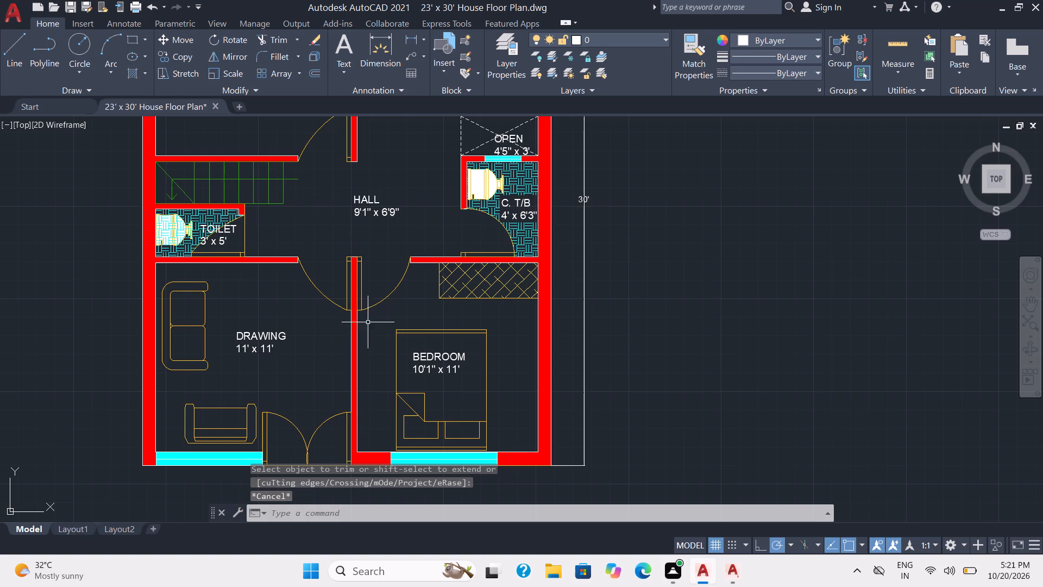
Save the floor plan drawing.
key("ctrl+s")
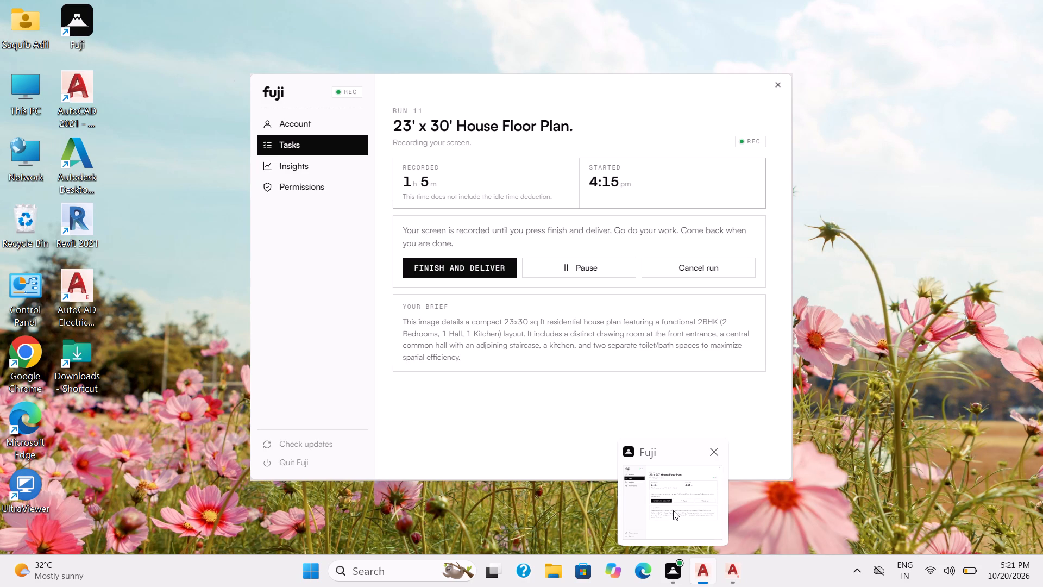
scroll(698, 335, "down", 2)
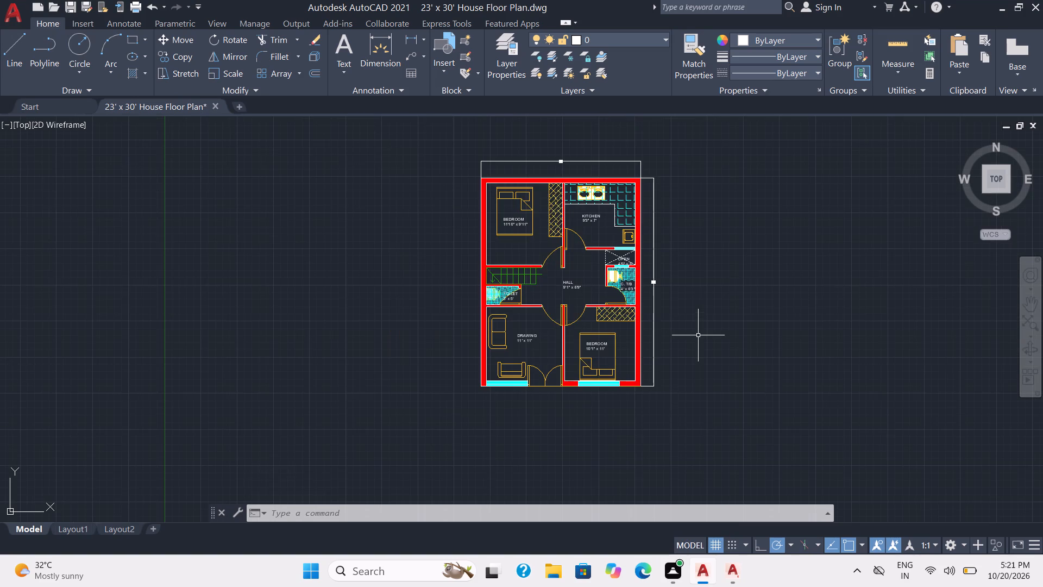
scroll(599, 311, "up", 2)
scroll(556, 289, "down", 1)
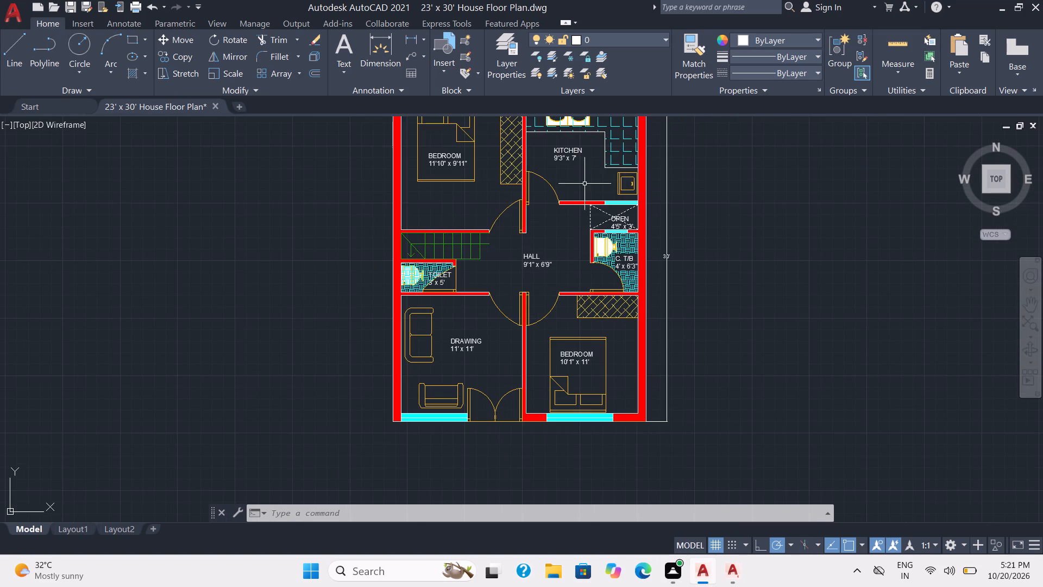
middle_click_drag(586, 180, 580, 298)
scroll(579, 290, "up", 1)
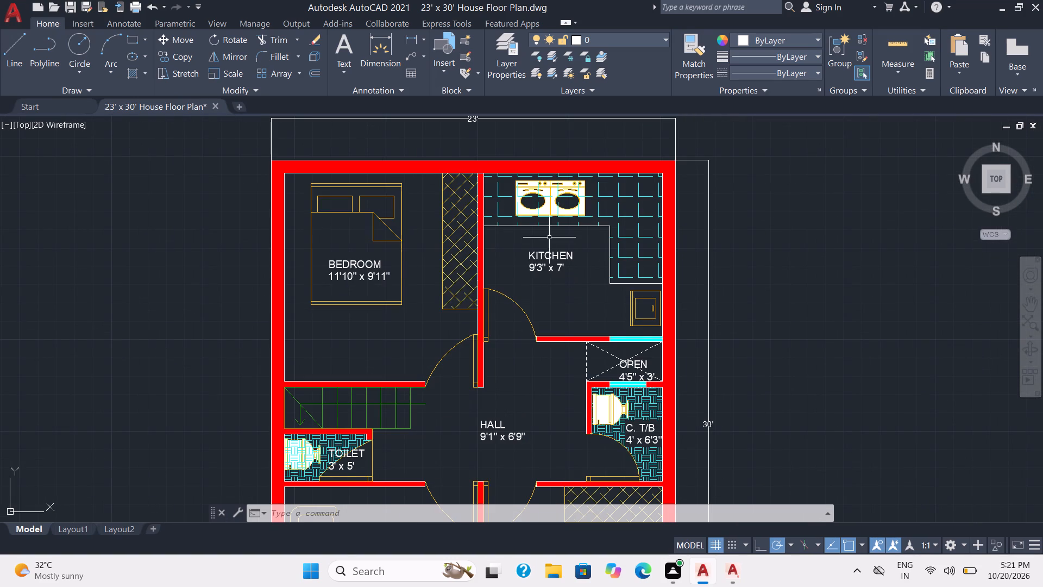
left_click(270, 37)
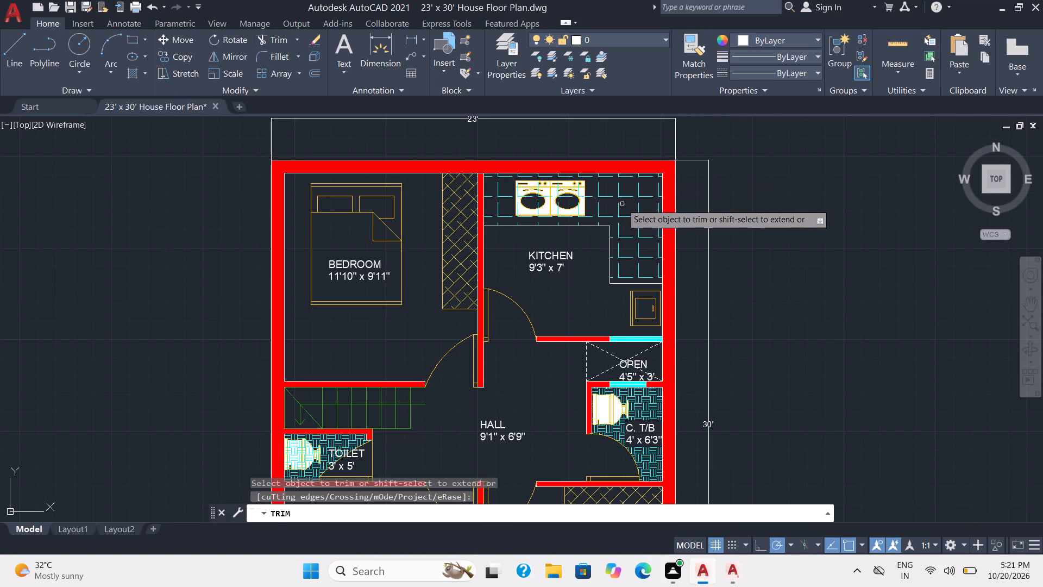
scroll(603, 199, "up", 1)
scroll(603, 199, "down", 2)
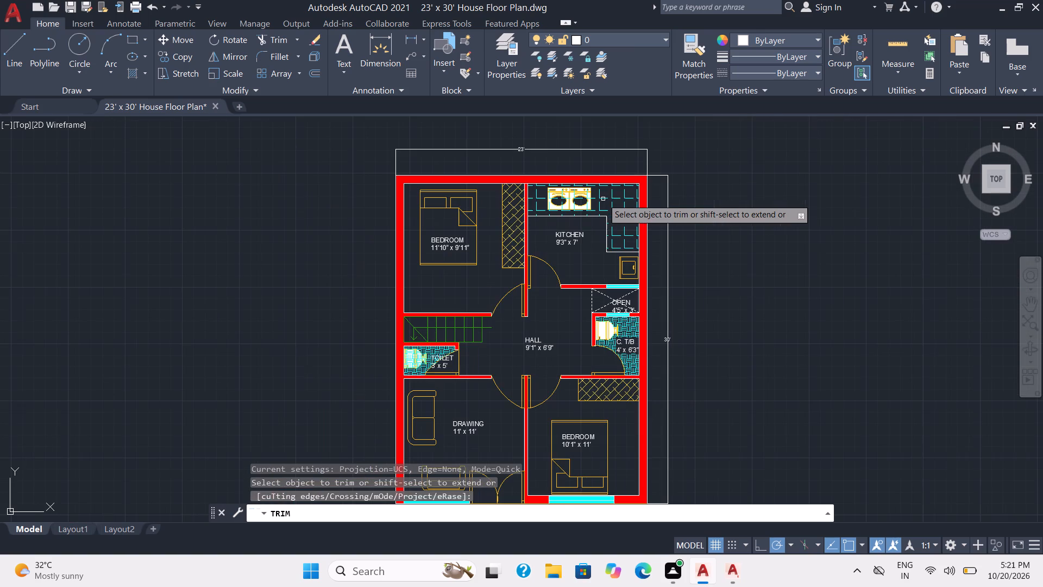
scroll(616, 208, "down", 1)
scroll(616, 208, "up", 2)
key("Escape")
Save the floor plan drawing again in its final state.
key("ctrl+s")
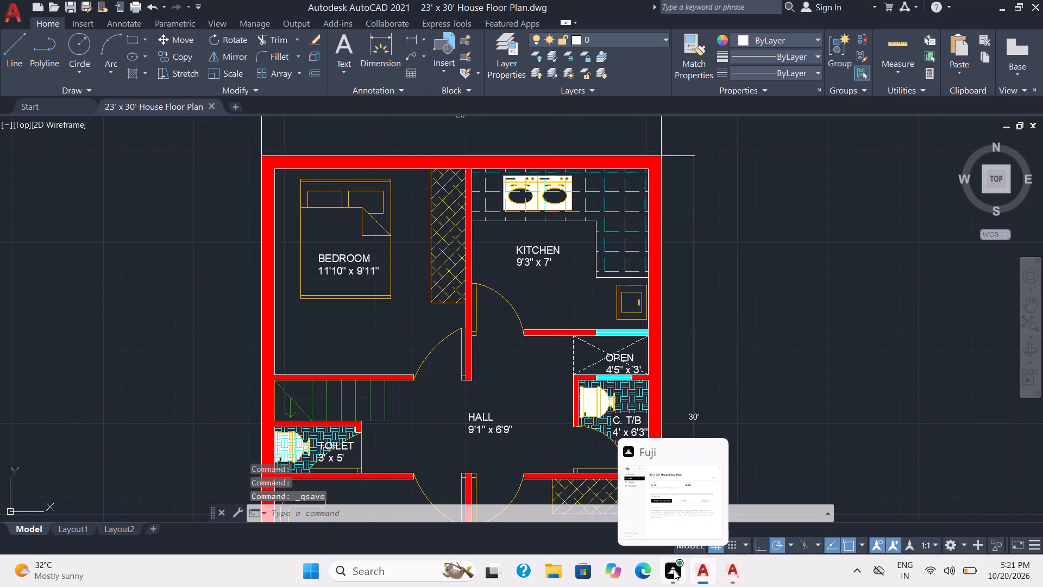
Turn off command log file recording with the LOGFILEOFF command.
left_click(412, 511)
type("LO")
type("GF")
key("i")
key("l")
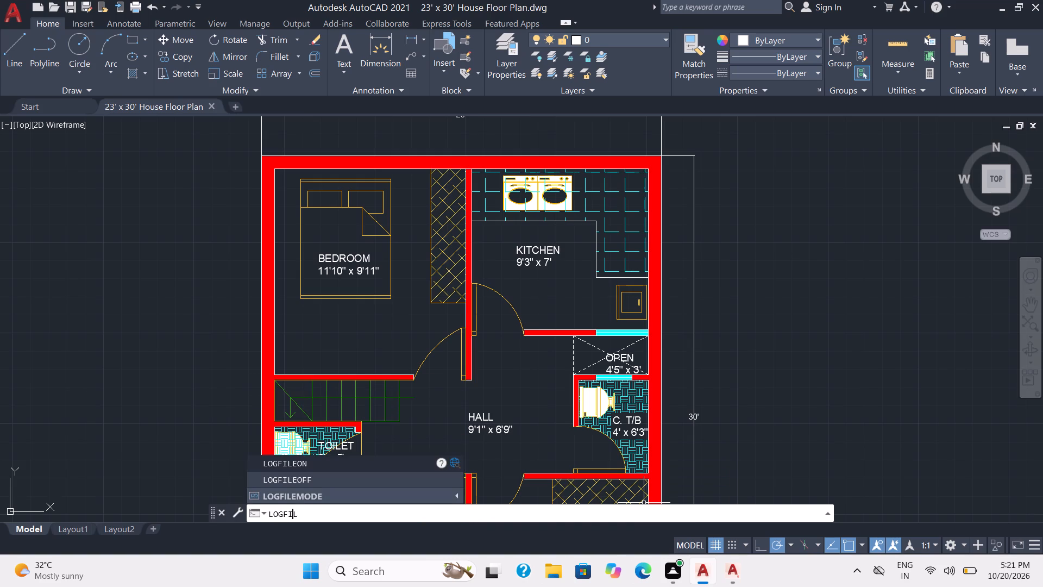
key("e")
key("o")
type("FF")
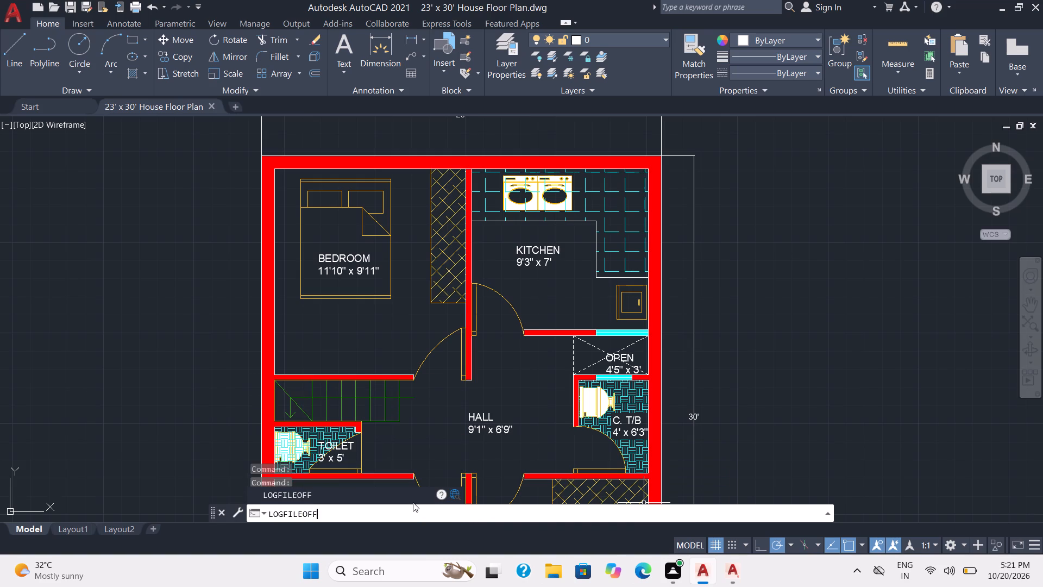
key("Return")
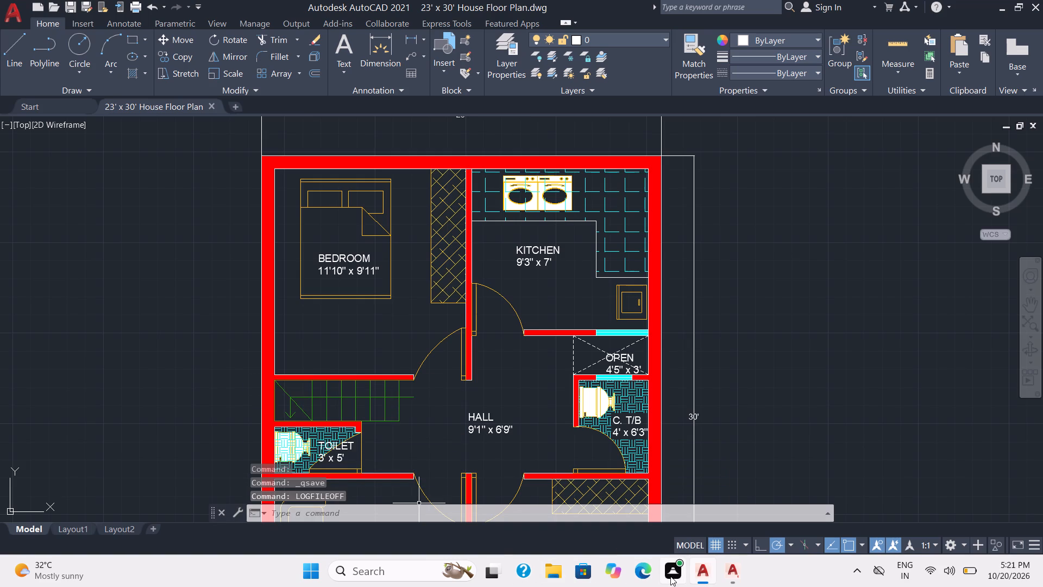